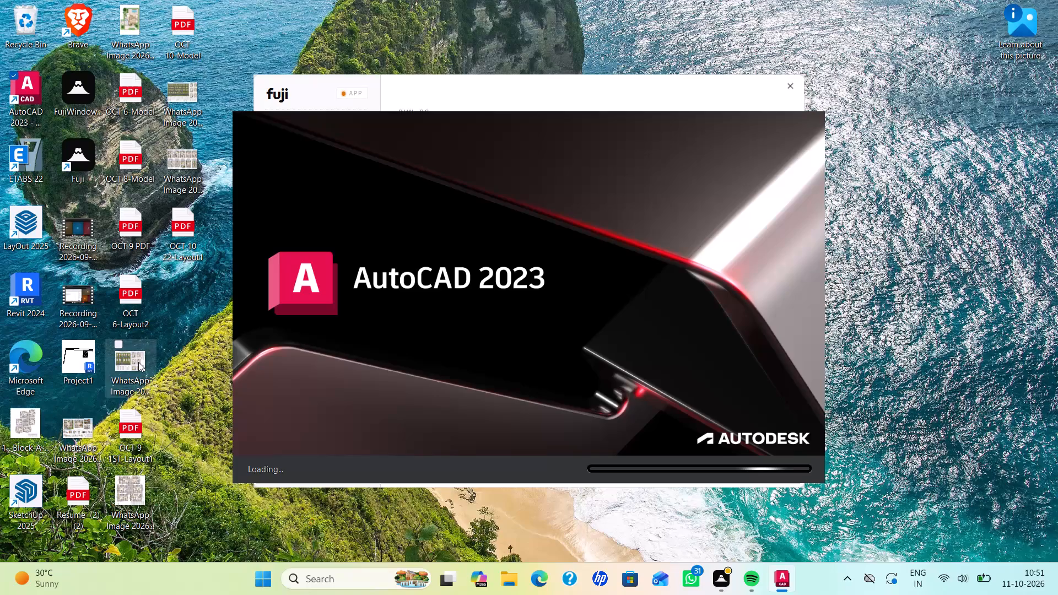
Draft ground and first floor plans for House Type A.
Open the proposed residential layout reference image and tile it beside AutoCAD, giving the image about a third of the screen width.
{"action": "double_click", "coordinate": [138, 362]}
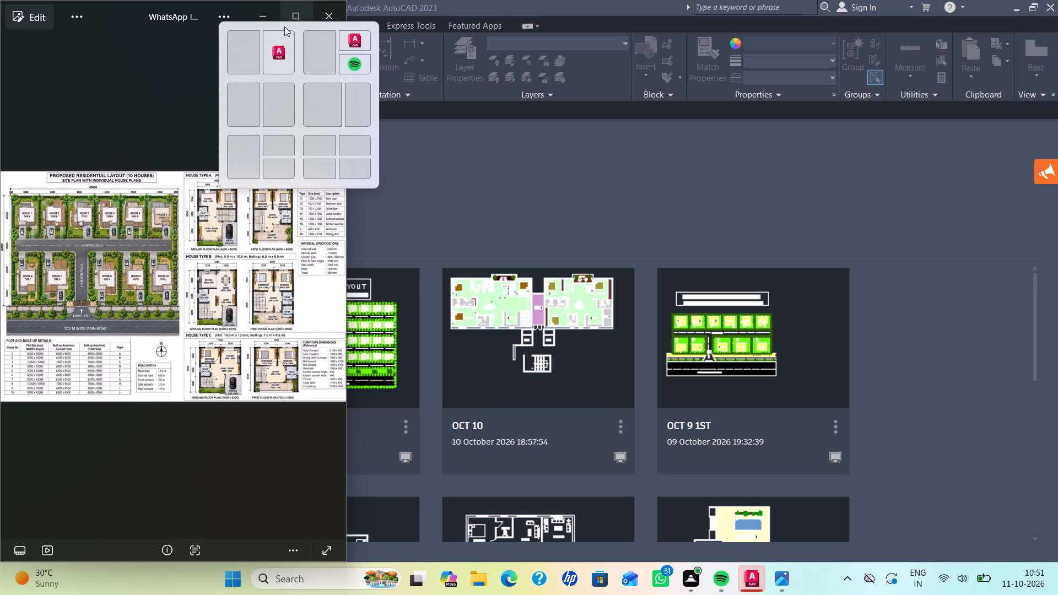
{"action": "left_click", "coordinate": [282, 30]}
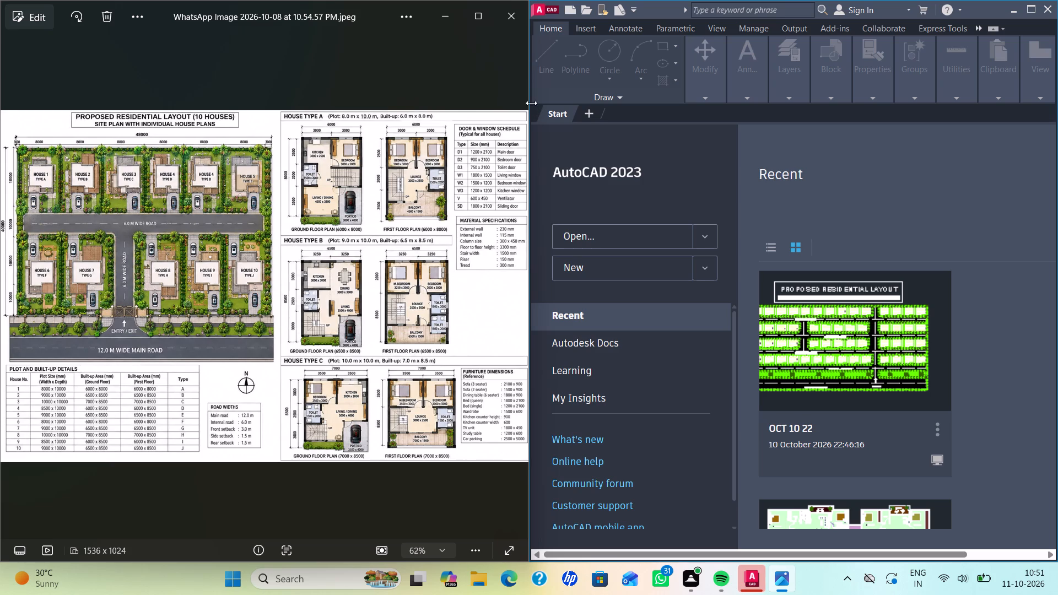
{"action": "left_click_drag", "start_coordinate": [530, 99], "coordinate": [307, 92]}
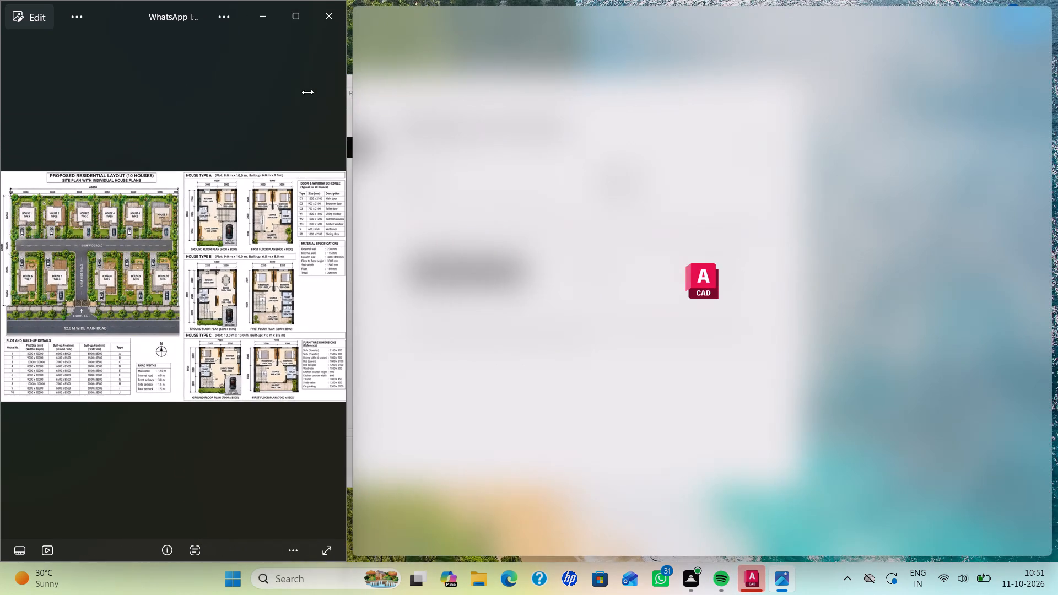
{"action": "left_click_drag", "start_coordinate": [307, 92], "coordinate": [284, 89]}
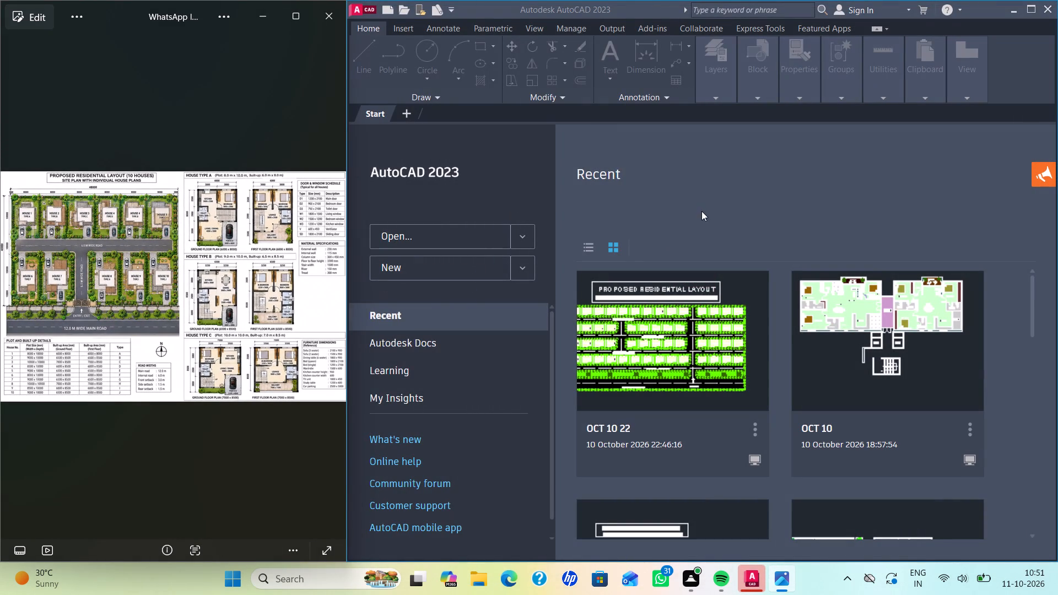
{"action": "left_click_drag", "start_coordinate": [689, 186], "coordinate": [669, 175]}
{"action": "left_click", "coordinate": [633, 148]}
{"action": "scroll", "coordinate": [255, 234], "scroll_direction": "up", "scroll_amount": 5}
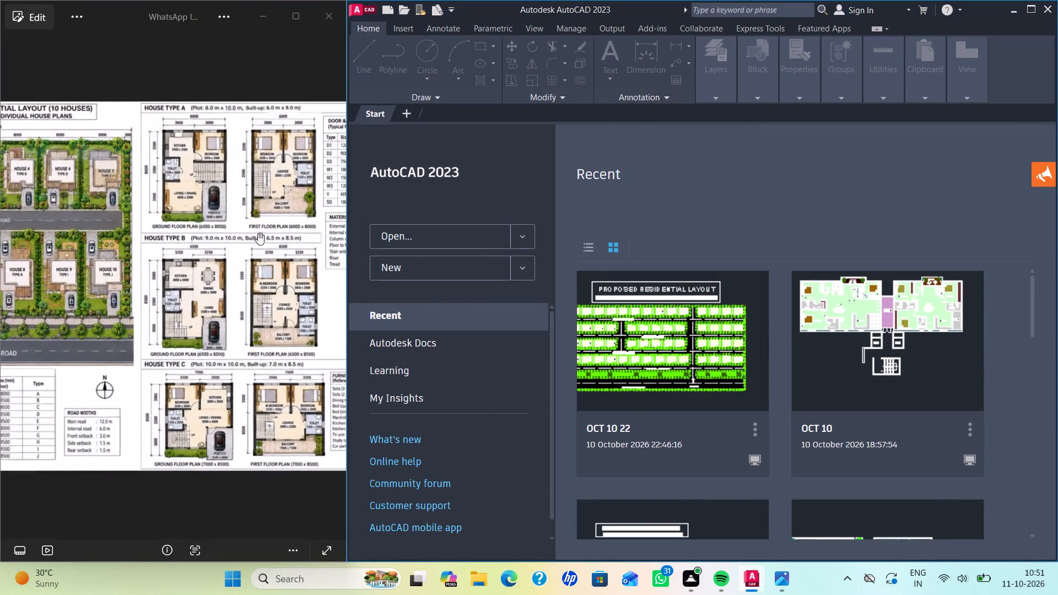
{"action": "scroll", "coordinate": [258, 233], "scroll_direction": "up", "scroll_amount": 2}
{"action": "middle_click_drag", "start_coordinate": [261, 242], "coordinate": [211, 269]}
{"action": "scroll", "coordinate": [215, 191], "scroll_direction": "up", "scroll_amount": 1}
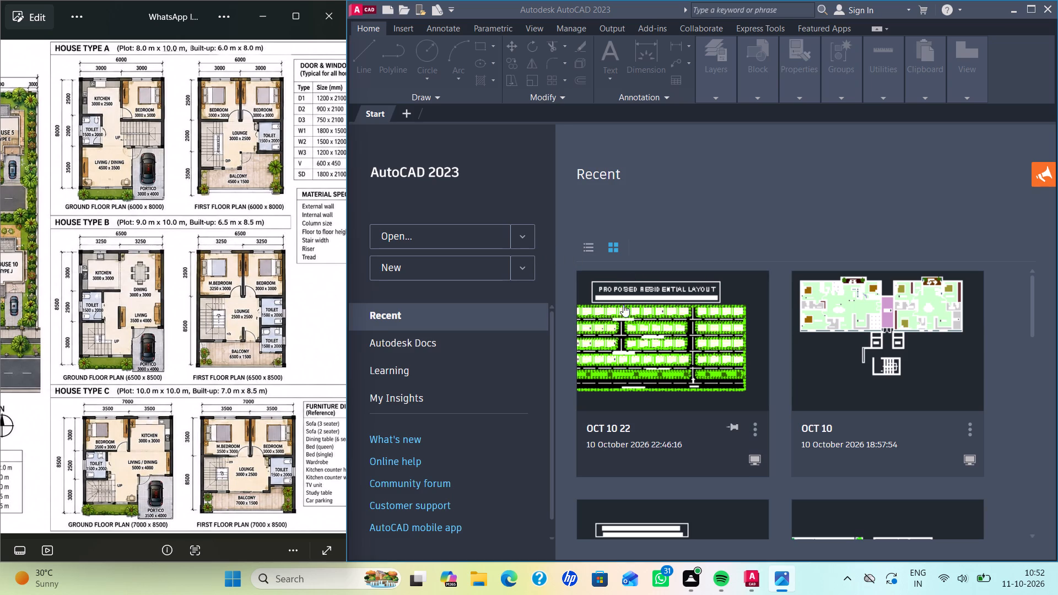
Create a new blank drawing.
{"action": "left_click", "coordinate": [454, 262]}
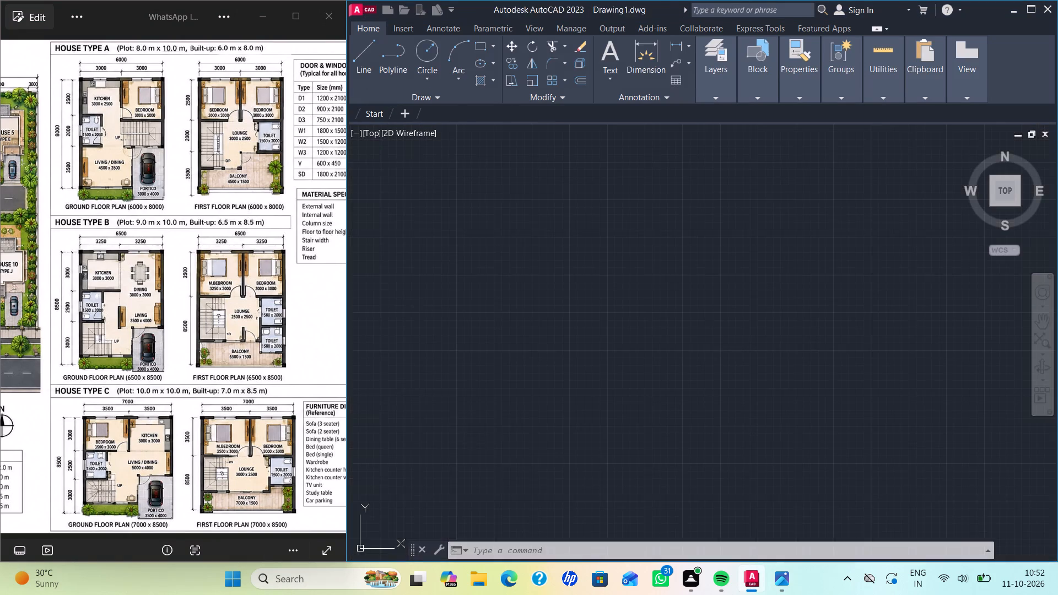
Set the drawing units' length precision to 0, keeping the decimal type and millimetres.
{"action": "scroll", "coordinate": [594, 216], "scroll_direction": "up", "scroll_amount": 8}
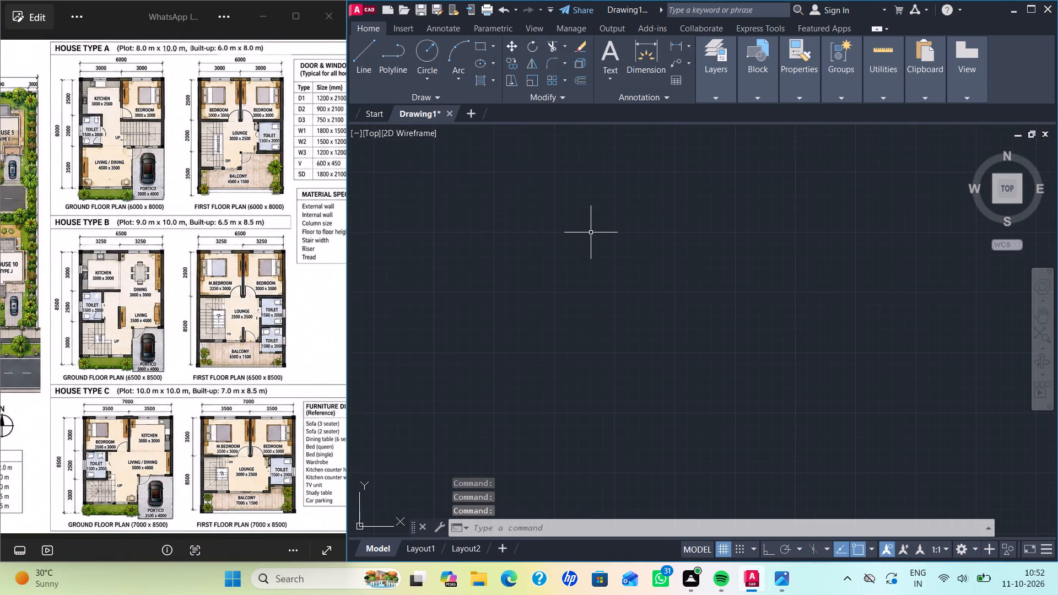
{"action": "scroll", "coordinate": [589, 234], "scroll_direction": "down", "scroll_amount": 2}
{"action": "scroll", "coordinate": [669, 279], "scroll_direction": "up", "scroll_amount": 2}
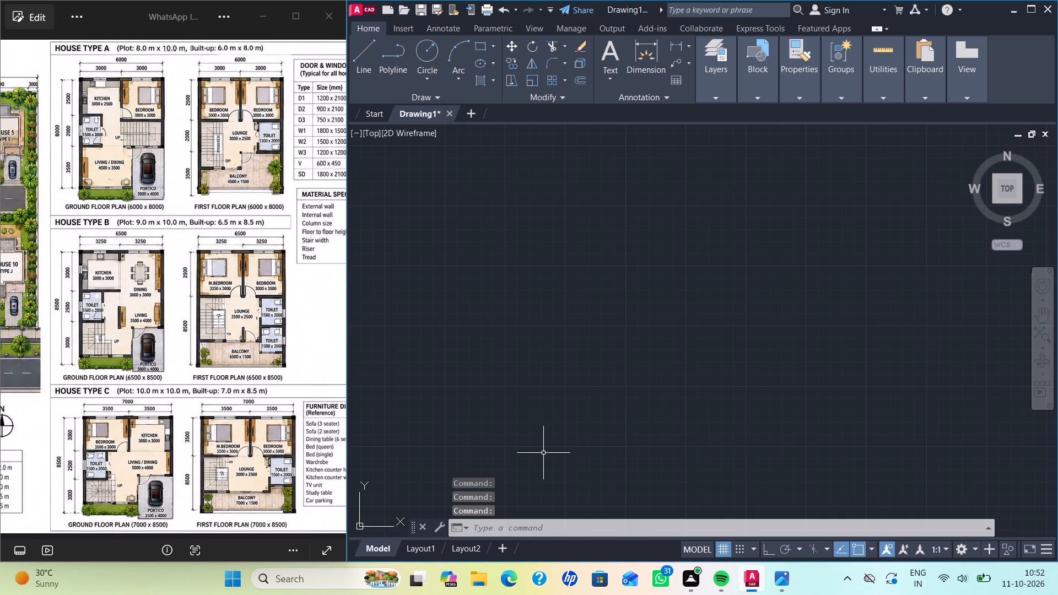
{"action": "key", "text": "u"}
{"action": "key", "text": "n"}
{"action": "key", "text": "Return"}
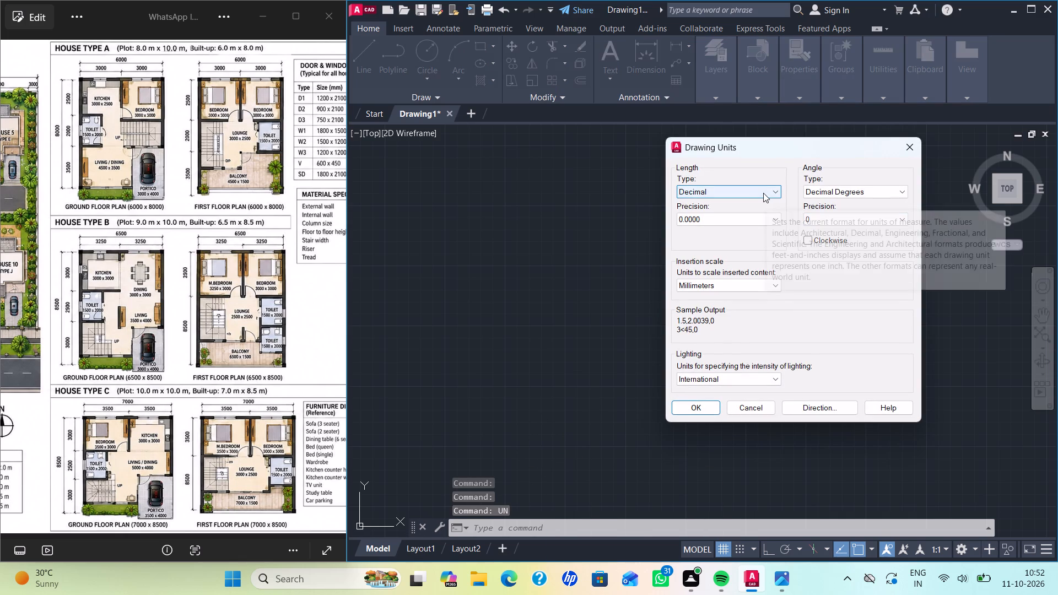
{"action": "left_click", "coordinate": [764, 220]}
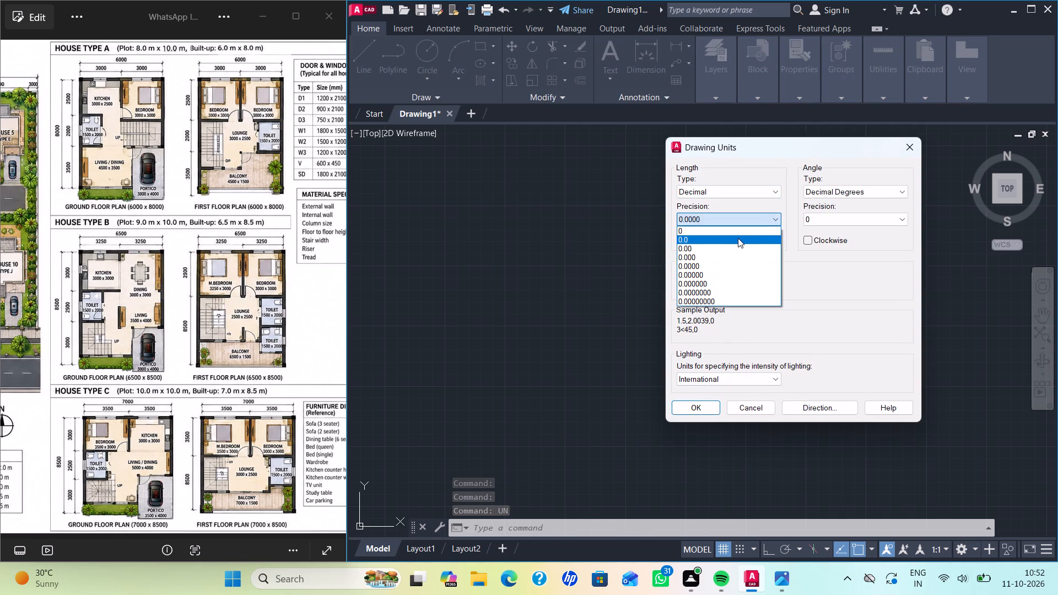
{"action": "left_click", "coordinate": [740, 229]}
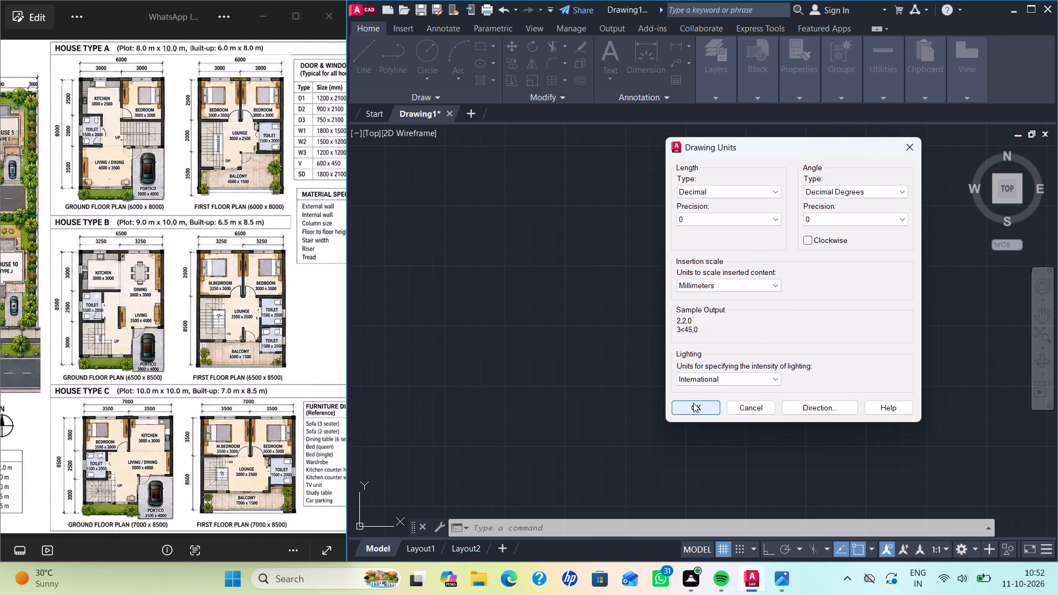
{"action": "left_click", "coordinate": [693, 403]}
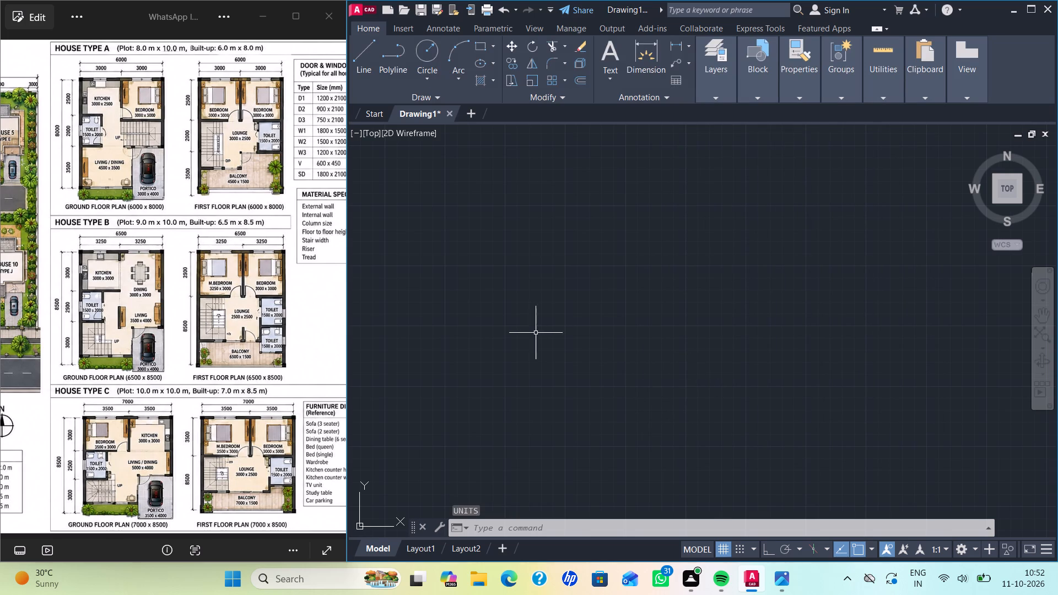
Modify the ISO-25 dimension style to decimal primary units with precision 0, and set it as the current style.
{"action": "key", "text": "d"}
{"action": "key", "text": "Return"}
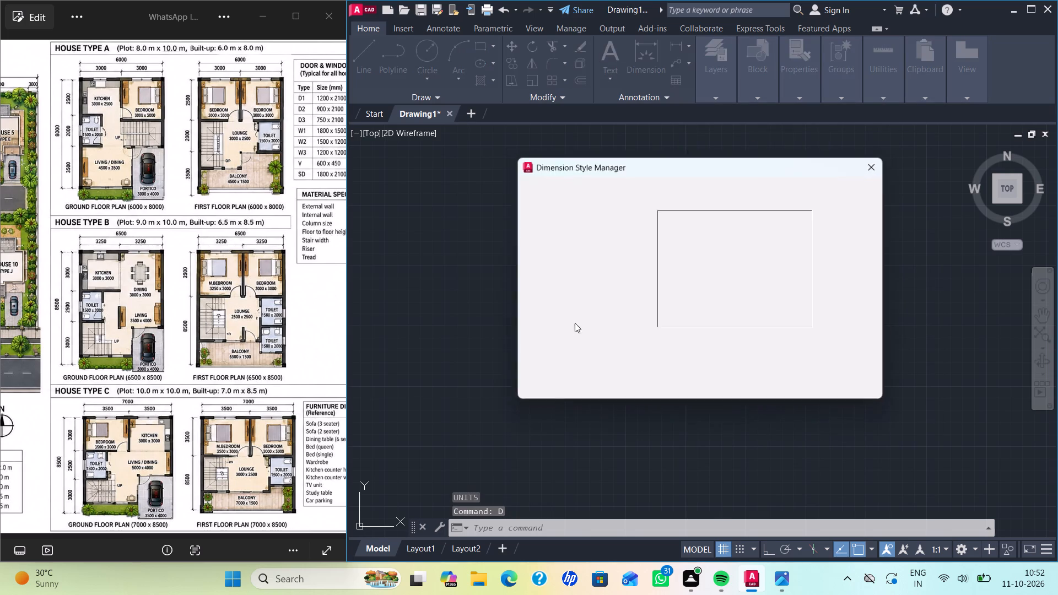
{"action": "left_click", "coordinate": [860, 255]}
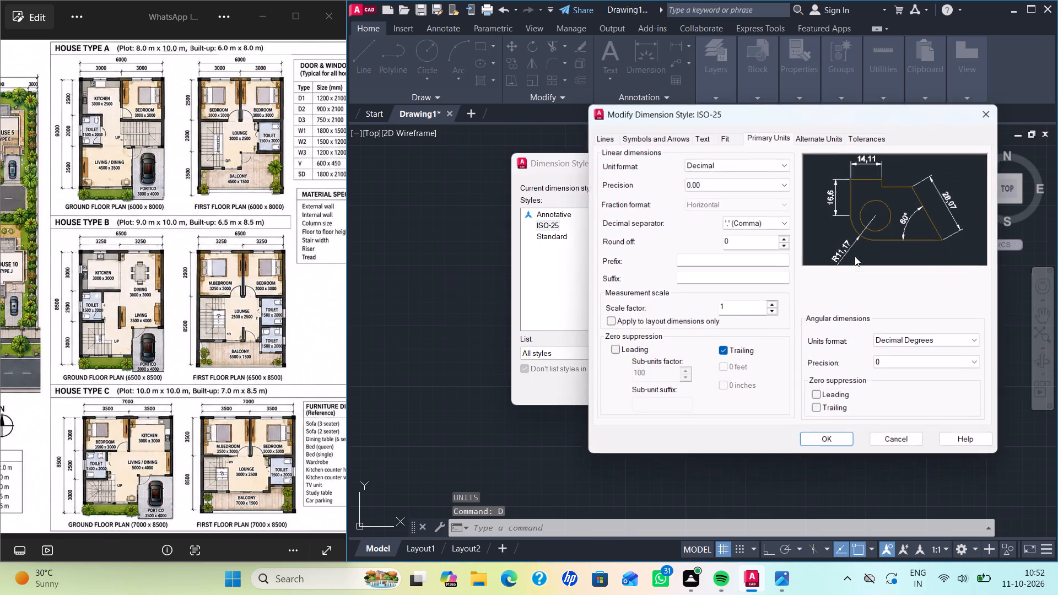
{"action": "left_click", "coordinate": [716, 159]}
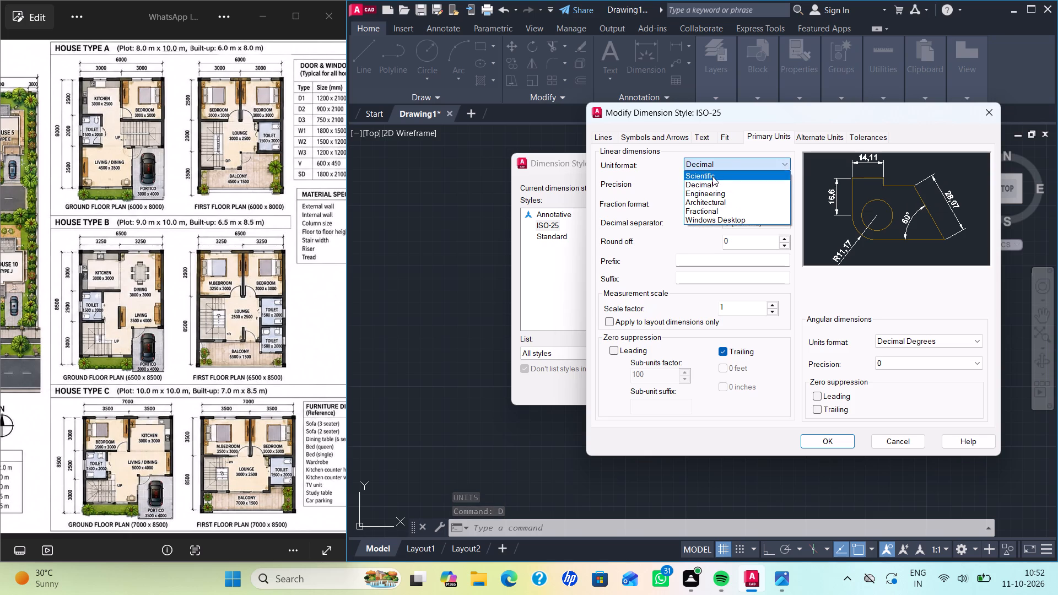
{"action": "left_click", "coordinate": [711, 181]}
{"action": "left_click", "coordinate": [711, 181]}
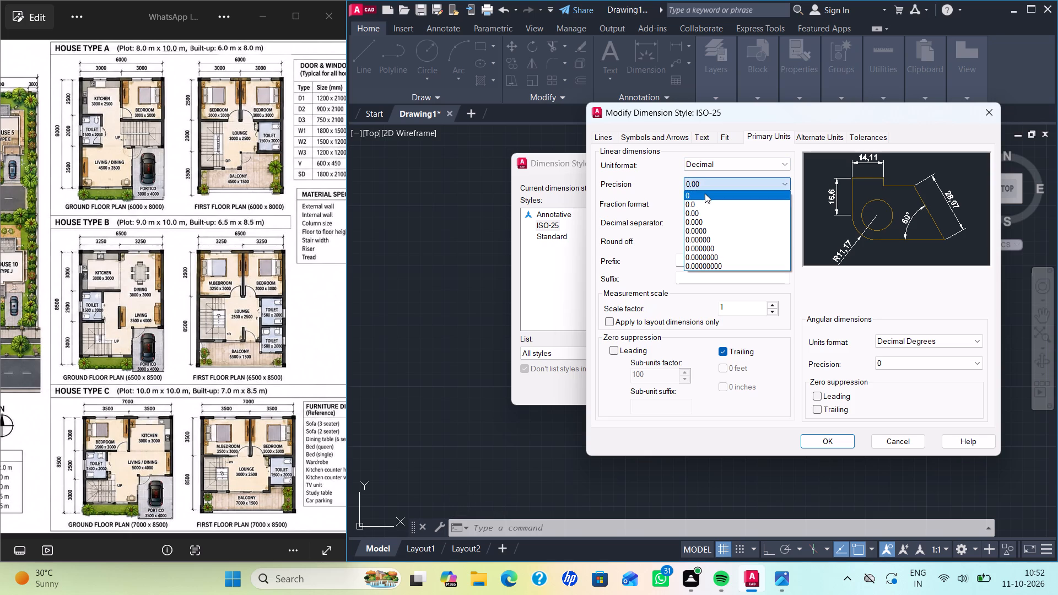
{"action": "left_click", "coordinate": [705, 193]}
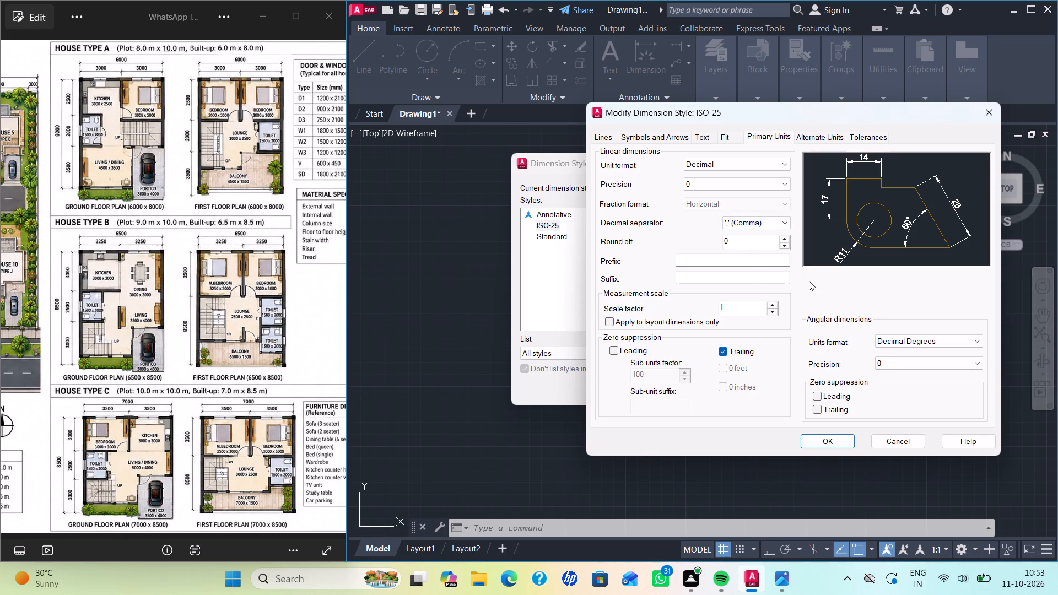
{"action": "left_click", "coordinate": [825, 436]}
{"action": "left_click", "coordinate": [844, 214]}
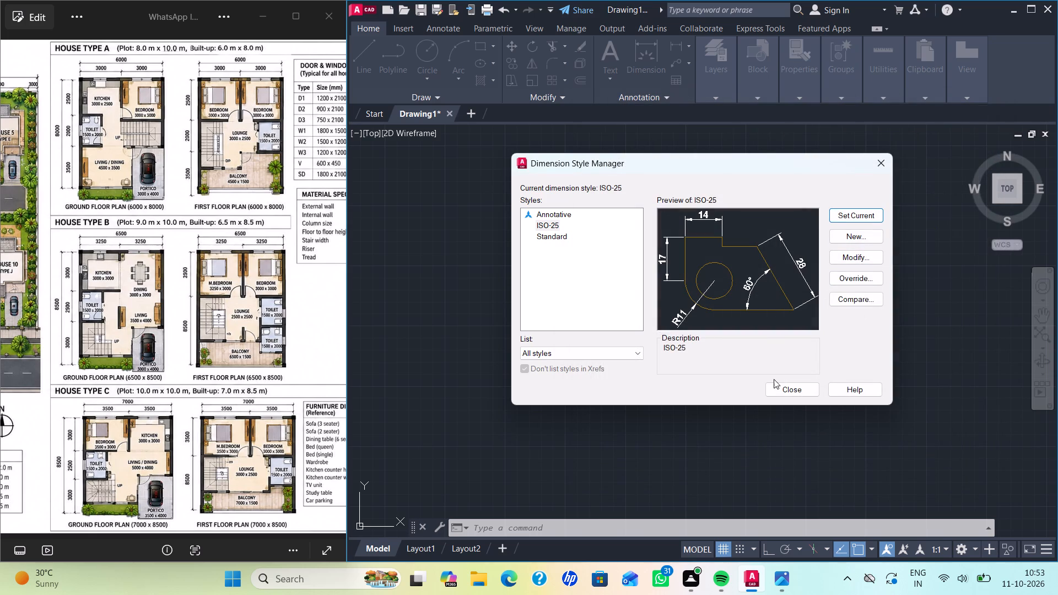
{"action": "left_click", "coordinate": [786, 389]}
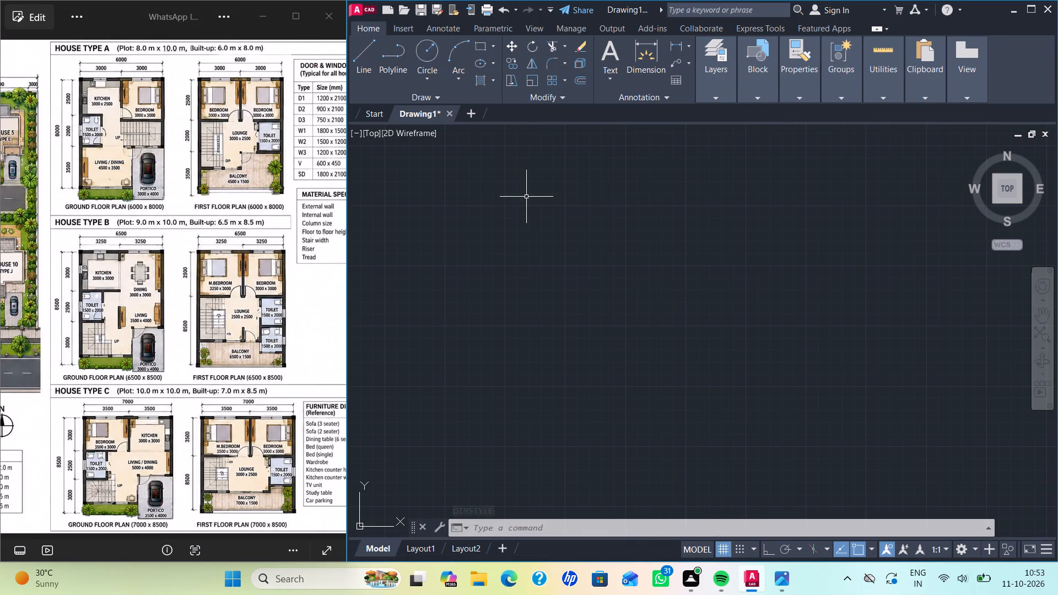
Draw a 6000 x 8000 rectangle as the House Type A ground floor outline.
{"action": "scroll", "coordinate": [526, 197], "scroll_direction": "up", "scroll_amount": 1}
{"action": "key", "text": "r"}
{"action": "key", "text": "e"}
{"action": "key", "text": "c"}
{"action": "key", "text": "Return"}
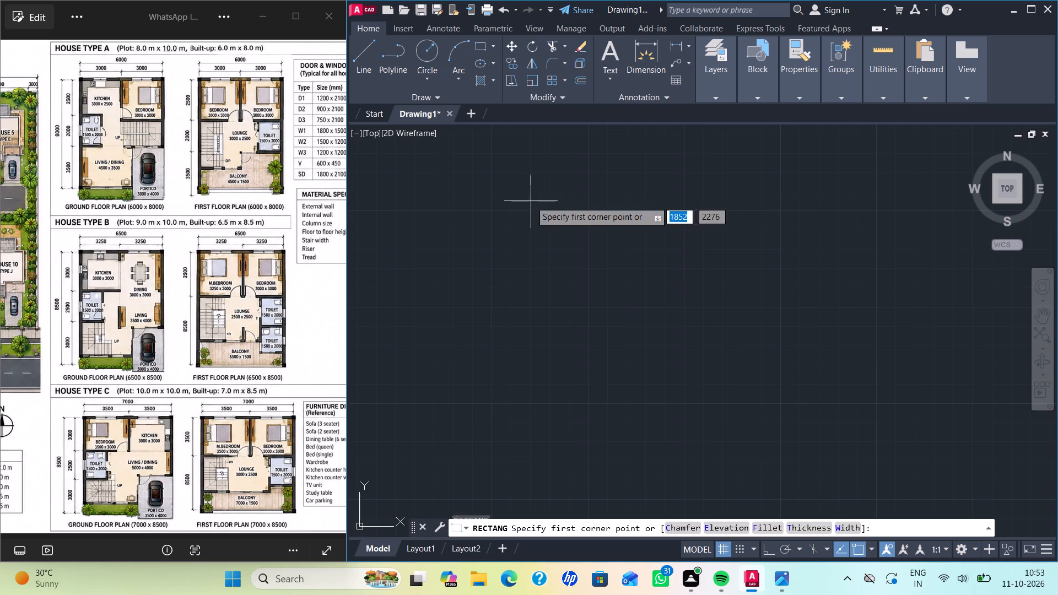
{"action": "left_click", "coordinate": [482, 181]}
{"action": "scroll", "coordinate": [651, 376], "scroll_direction": "down", "scroll_amount": 2}
{"action": "middle_click_drag", "start_coordinate": [657, 376], "coordinate": [575, 286]}
{"action": "middle_click", "coordinate": [504, 243]}
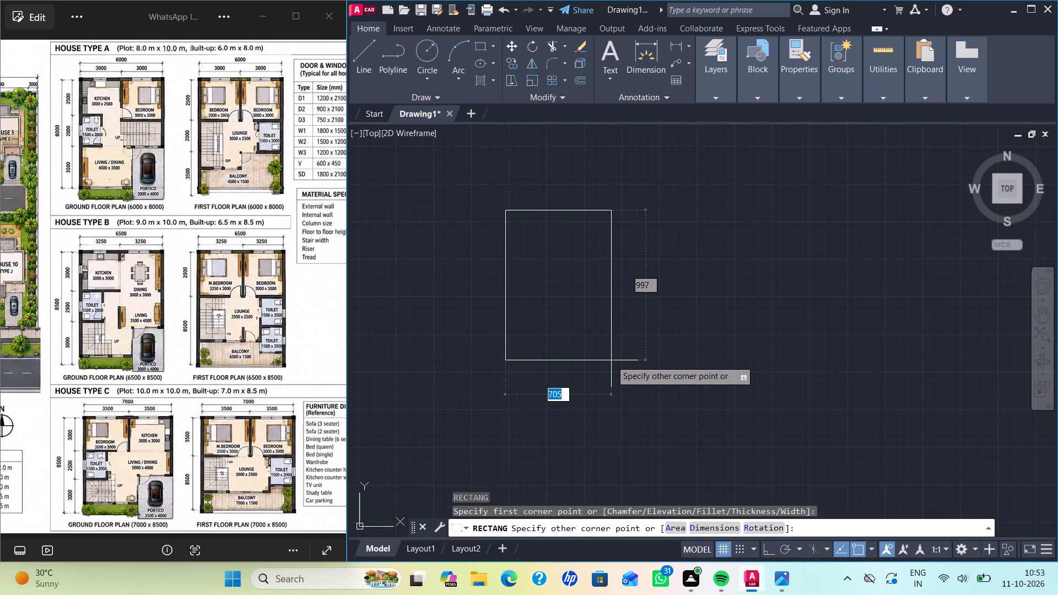
{"action": "type", "text": "6000"}
{"action": "key", "text": "Tab"}
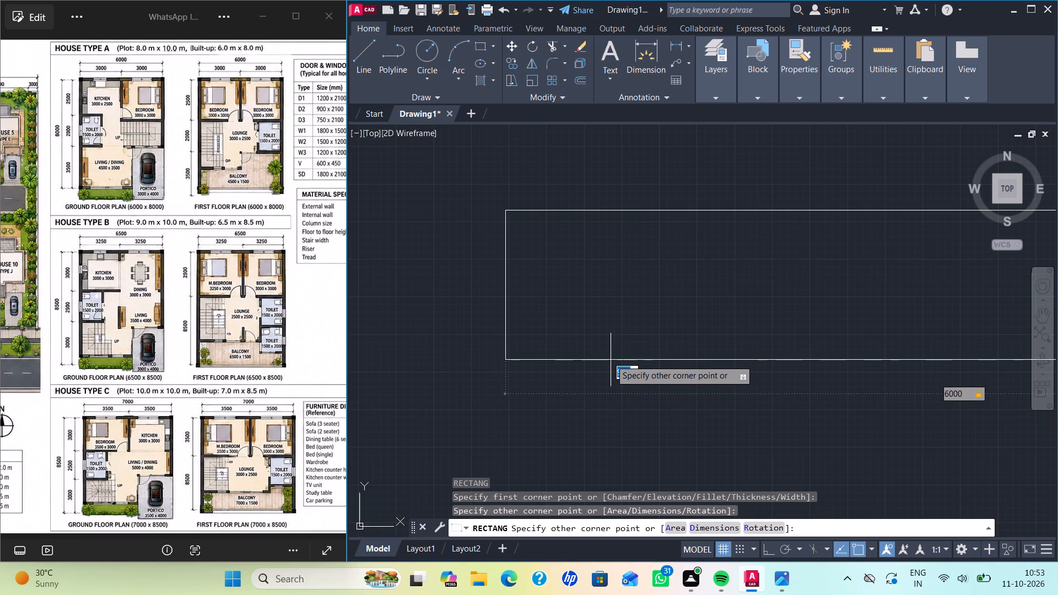
{"action": "type", "text": "8000"}
{"action": "key", "text": "Return"}
Move the UCS origin away from the rectangle to a point below and to its left.
{"action": "scroll", "coordinate": [612, 351], "scroll_direction": "down", "scroll_amount": 4}
{"action": "middle_click_drag", "start_coordinate": [646, 356], "coordinate": [646, 220]}
{"action": "left_click", "coordinate": [559, 245]}
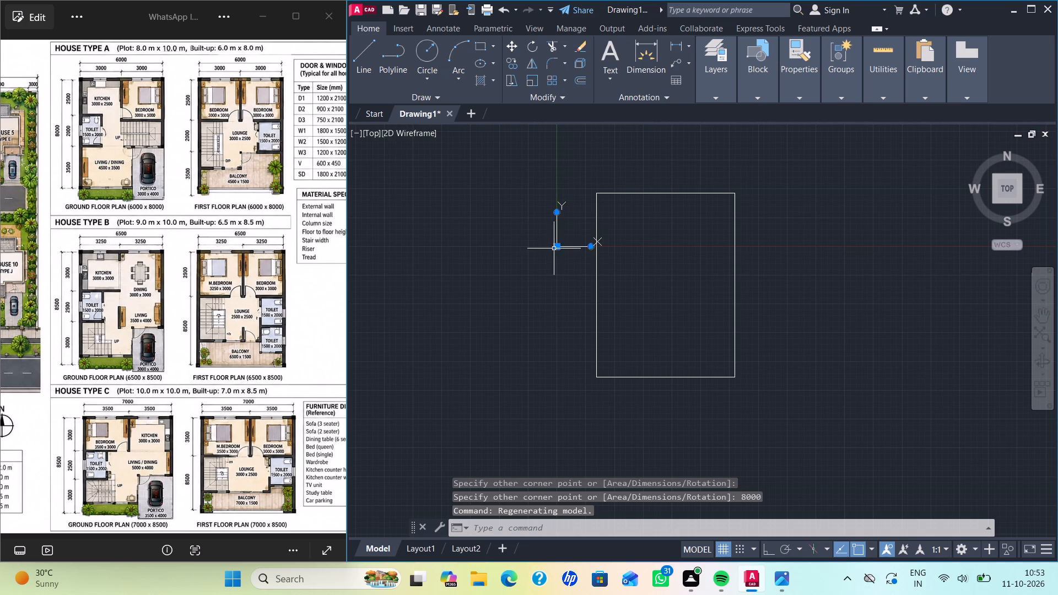
{"action": "left_click_drag", "start_coordinate": [560, 245], "coordinate": [489, 351]}
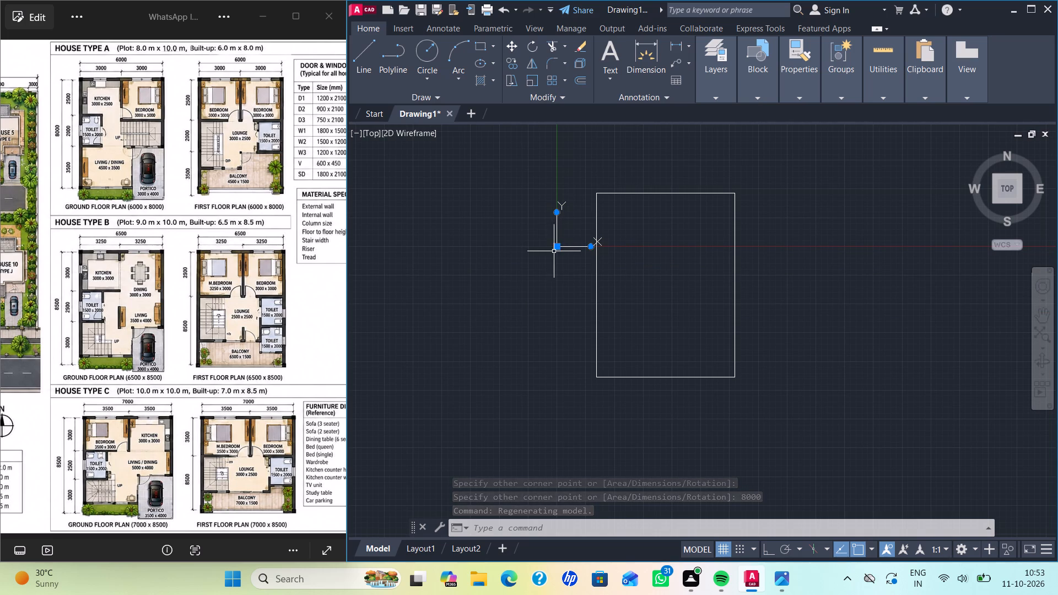
{"action": "left_click", "coordinate": [557, 246]}
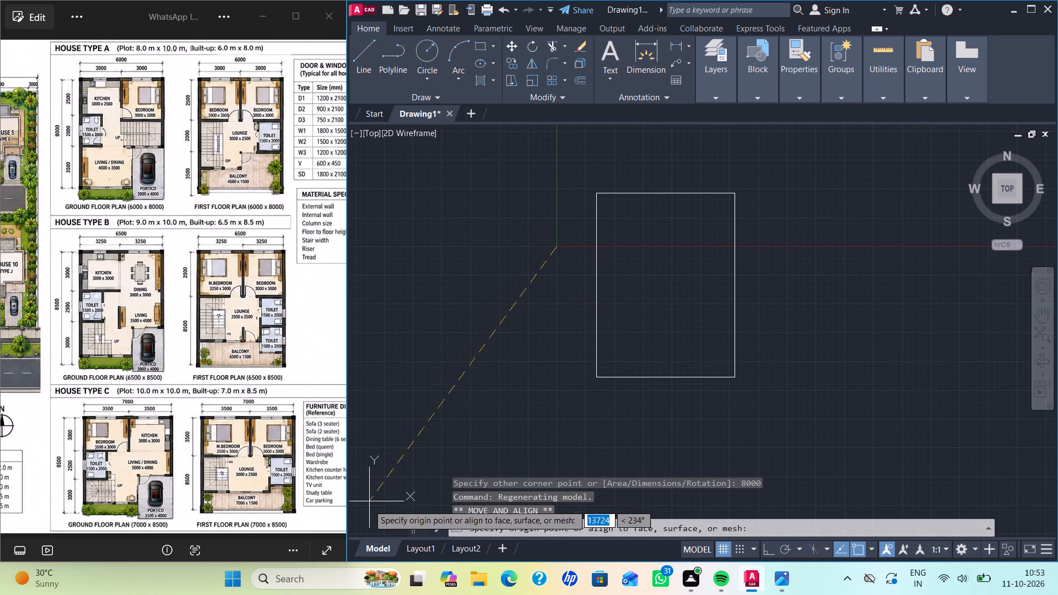
{"action": "left_click", "coordinate": [357, 523]}
{"action": "key", "text": "Escape"}
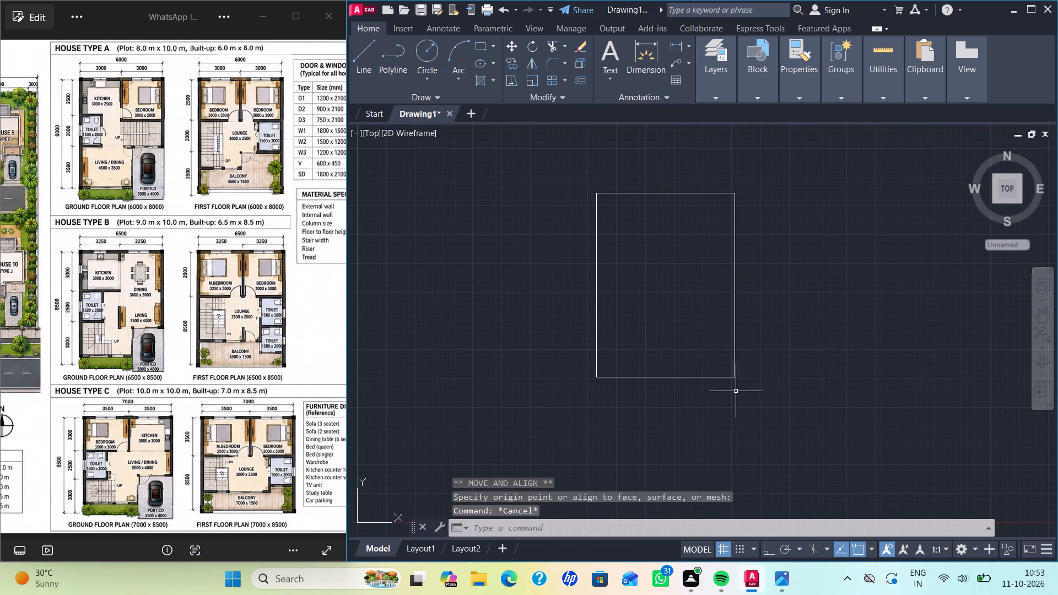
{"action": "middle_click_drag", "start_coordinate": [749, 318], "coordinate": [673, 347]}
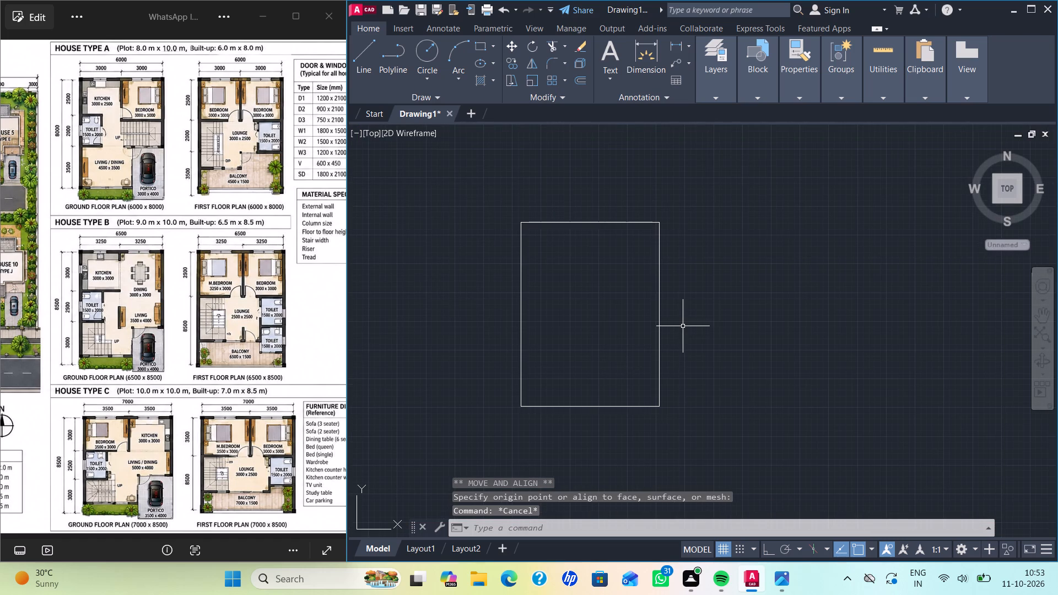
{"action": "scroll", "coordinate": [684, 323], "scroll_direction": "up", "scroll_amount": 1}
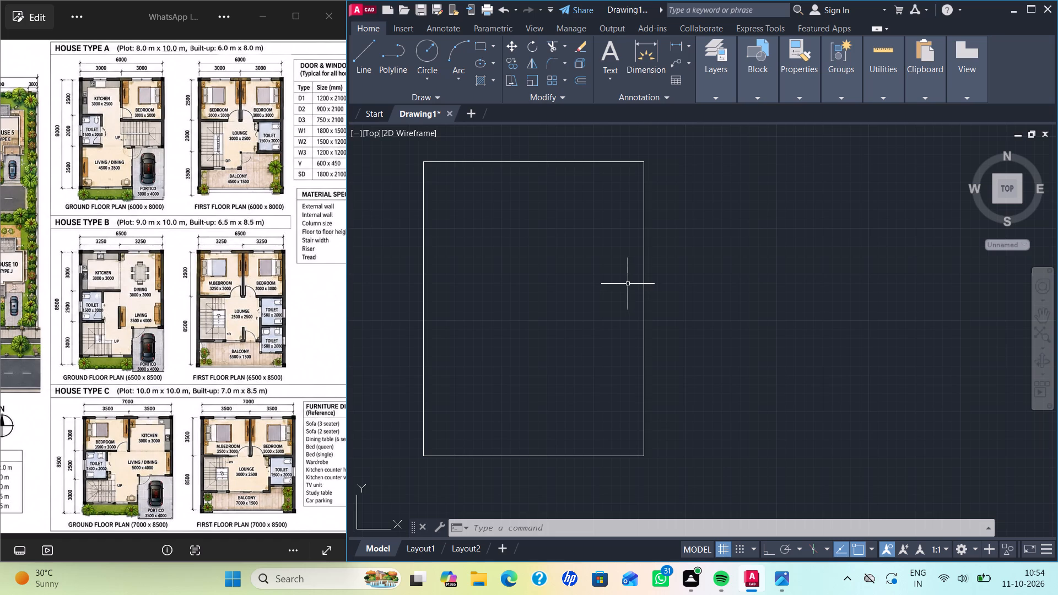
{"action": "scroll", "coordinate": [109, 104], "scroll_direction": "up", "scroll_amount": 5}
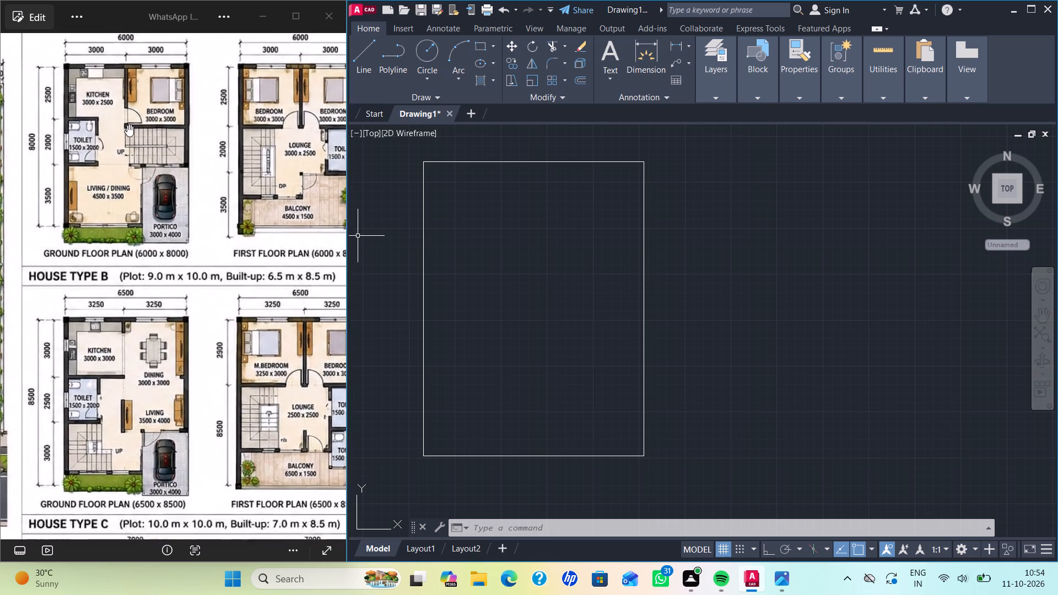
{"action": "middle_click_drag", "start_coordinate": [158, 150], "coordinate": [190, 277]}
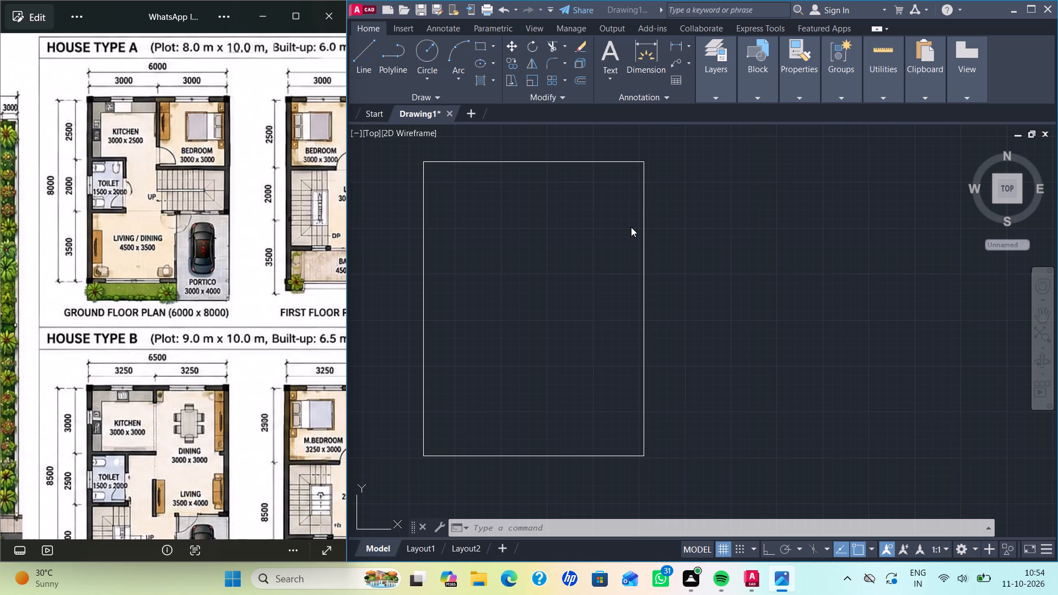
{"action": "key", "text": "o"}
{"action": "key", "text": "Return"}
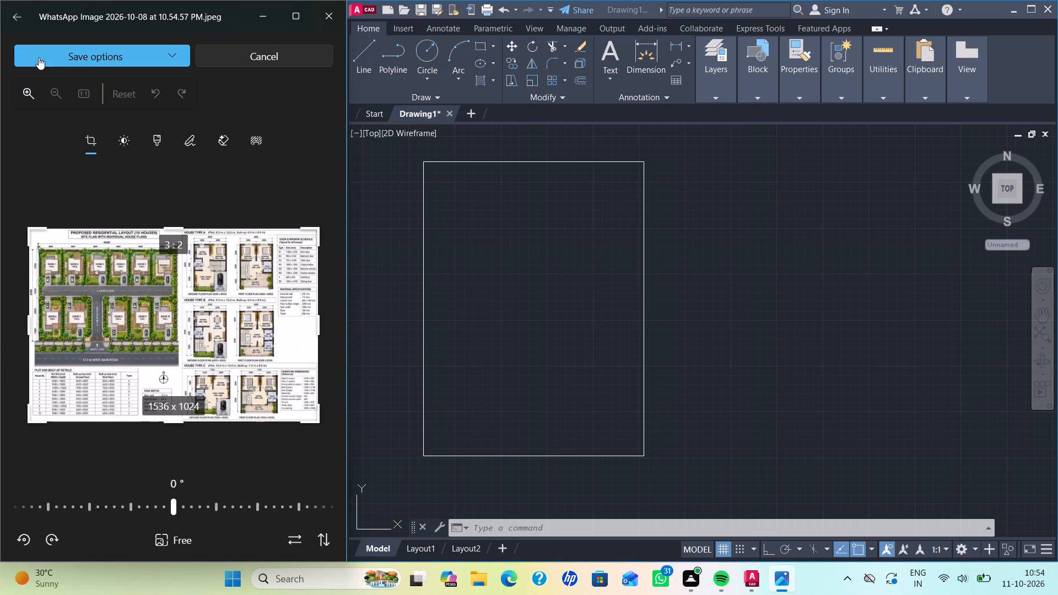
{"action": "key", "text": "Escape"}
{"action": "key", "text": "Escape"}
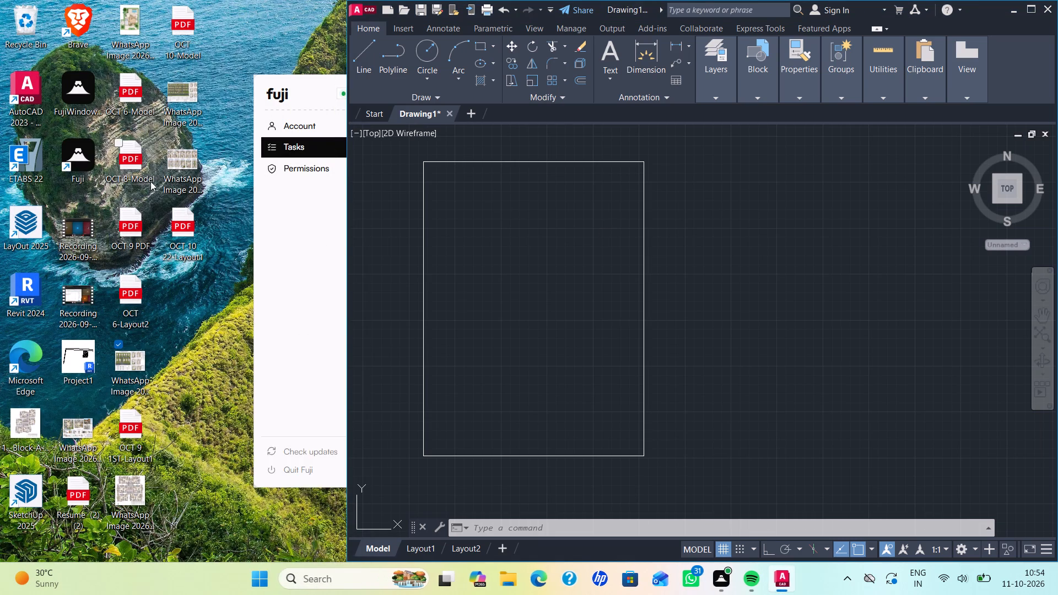
Reopen the reference image and examine the House Type A floor plans, ending on the ground floor plan's room sizes.
{"action": "double_click", "coordinate": [133, 366]}
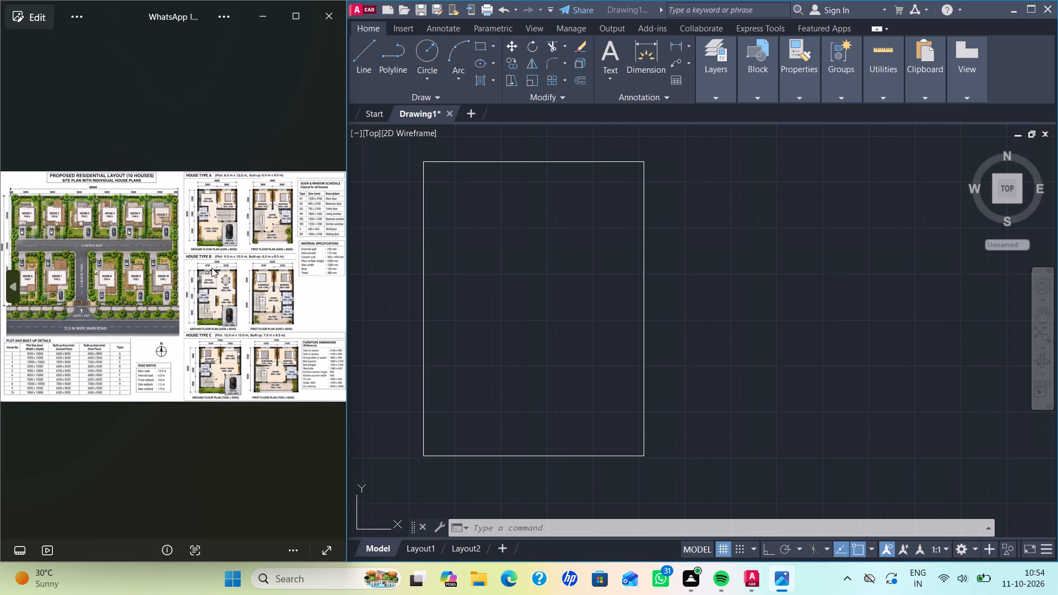
{"action": "scroll", "coordinate": [201, 267], "scroll_direction": "up", "scroll_amount": 9}
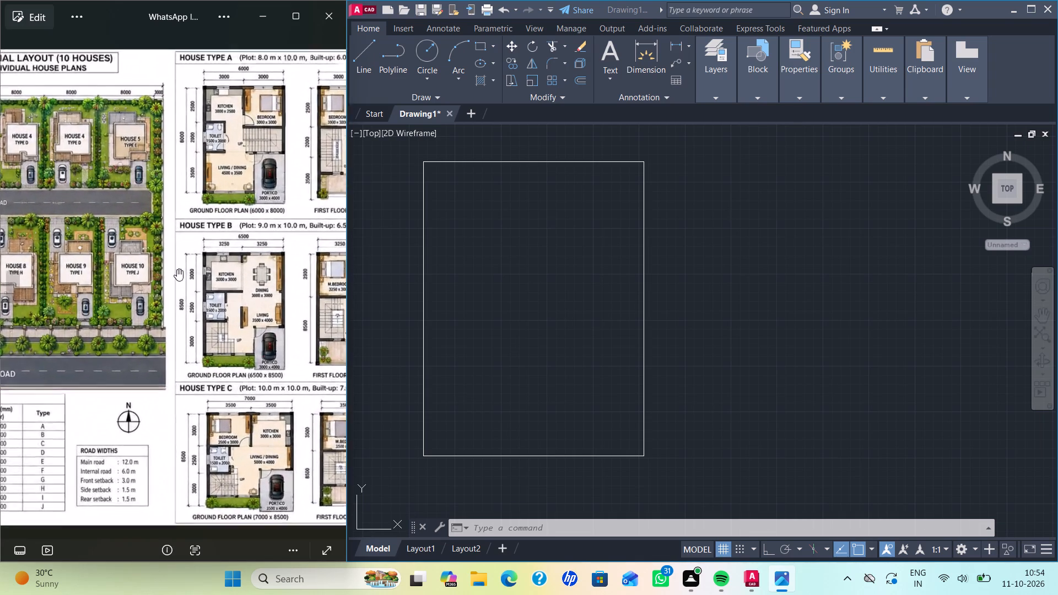
{"action": "middle_click_drag", "start_coordinate": [230, 228], "coordinate": [144, 403]}
{"action": "scroll", "coordinate": [203, 172], "scroll_direction": "up", "scroll_amount": 3}
{"action": "middle_click_drag", "start_coordinate": [192, 190], "coordinate": [193, 409]}
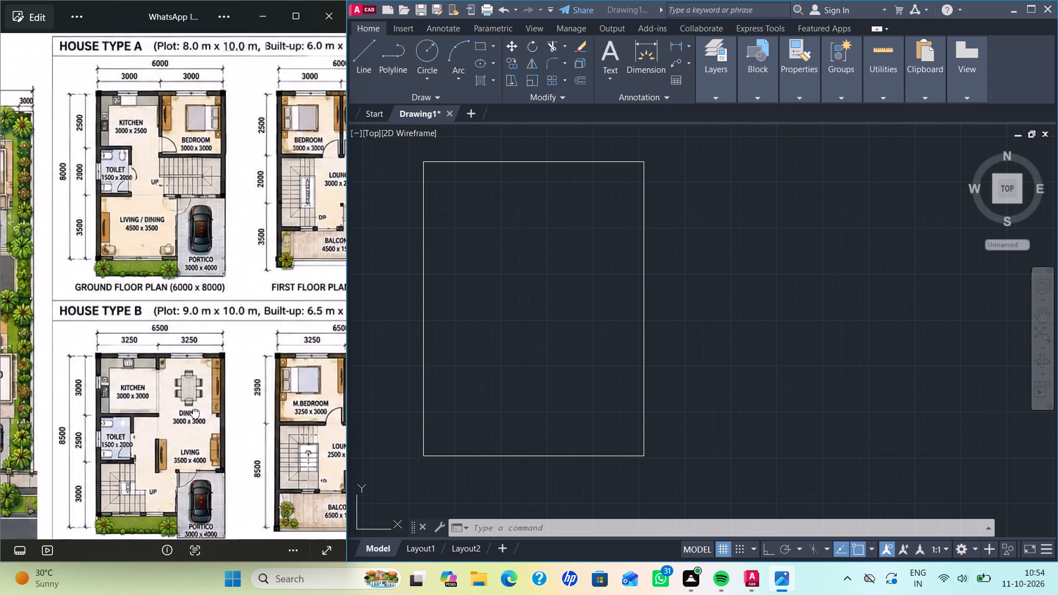
{"action": "middle_click_drag", "start_coordinate": [193, 409], "coordinate": [193, 409]}
{"action": "scroll", "coordinate": [173, 249], "scroll_direction": "up", "scroll_amount": 1}
{"action": "middle_click_drag", "start_coordinate": [174, 252], "coordinate": [160, 368]}
{"action": "scroll", "coordinate": [175, 178], "scroll_direction": "up", "scroll_amount": 1}
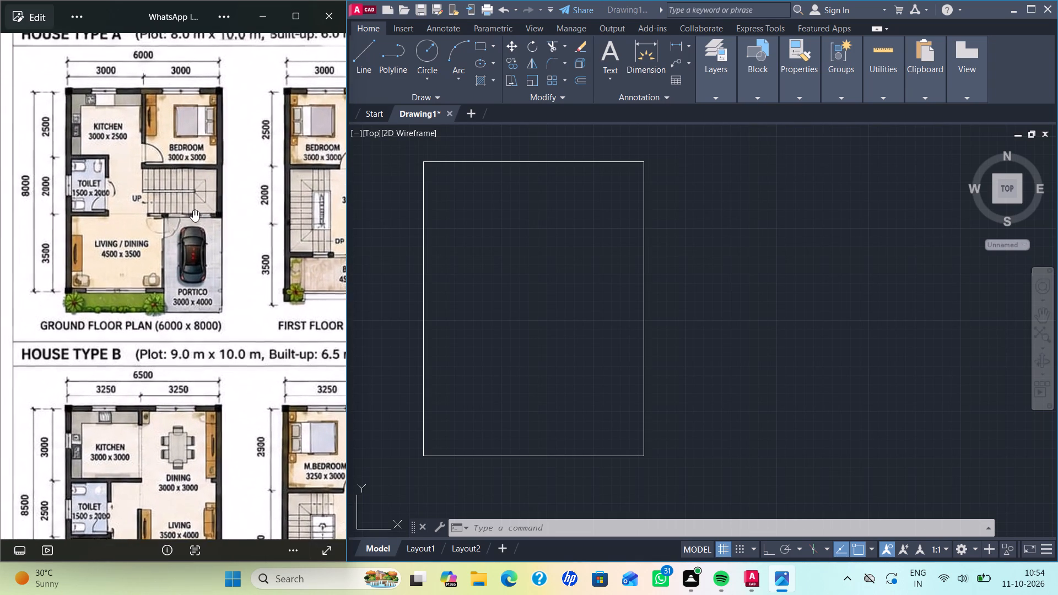
{"action": "middle_click_drag", "start_coordinate": [198, 229], "coordinate": [224, 349]}
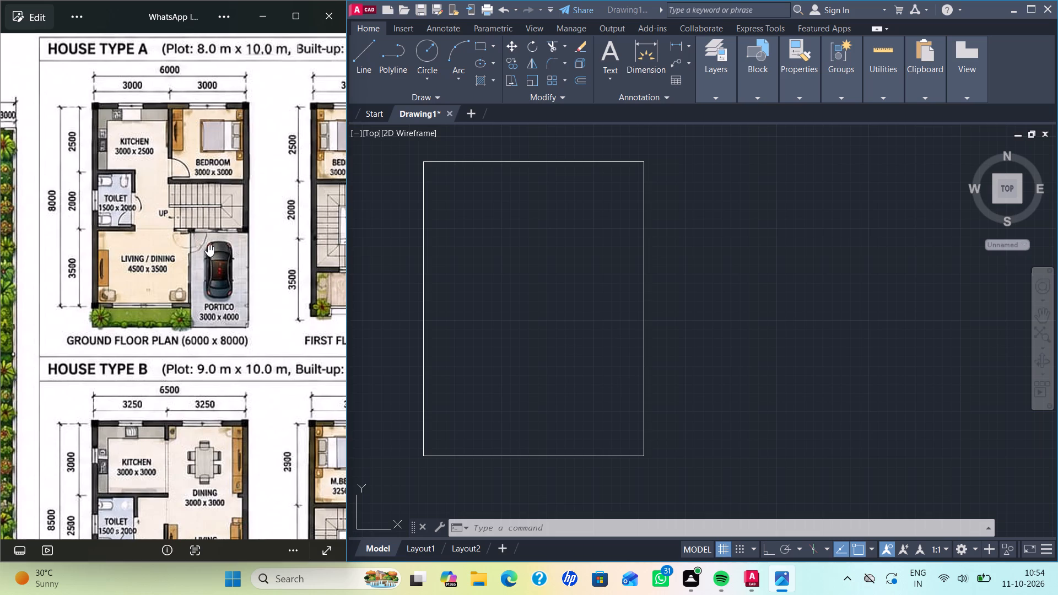
{"action": "middle_click_drag", "start_coordinate": [129, 218], "coordinate": [392, 268]}
{"action": "middle_click_drag", "start_coordinate": [221, 257], "coordinate": [71, 249]}
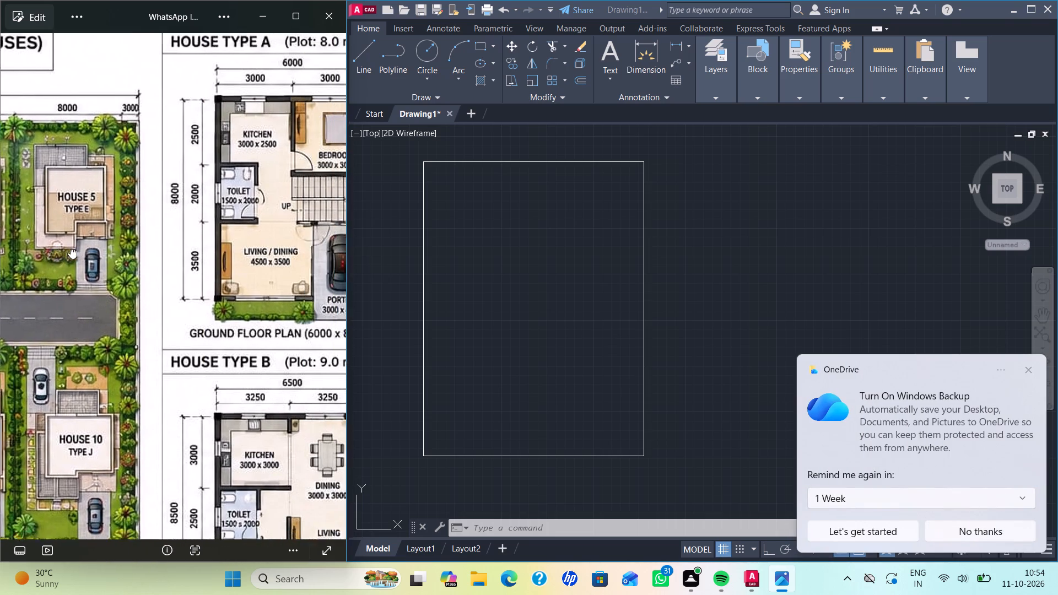
{"action": "middle_click_drag", "start_coordinate": [71, 249], "coordinate": [3, 242]}
{"action": "middle_click_drag", "start_coordinate": [211, 226], "coordinate": [0, 229]}
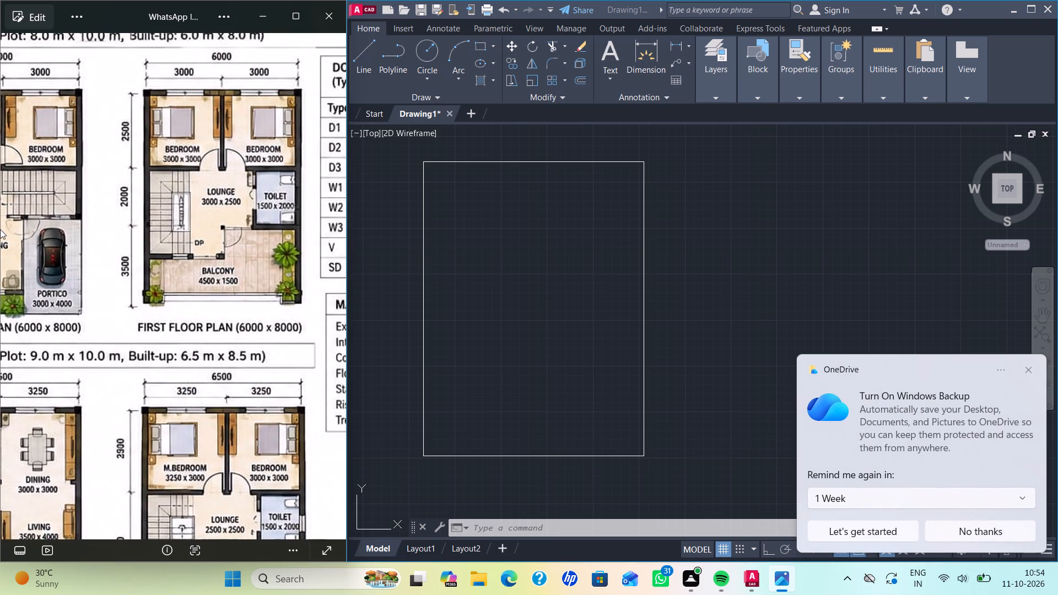
{"action": "middle_click_drag", "start_coordinate": [0, 229], "coordinate": [133, 255]}
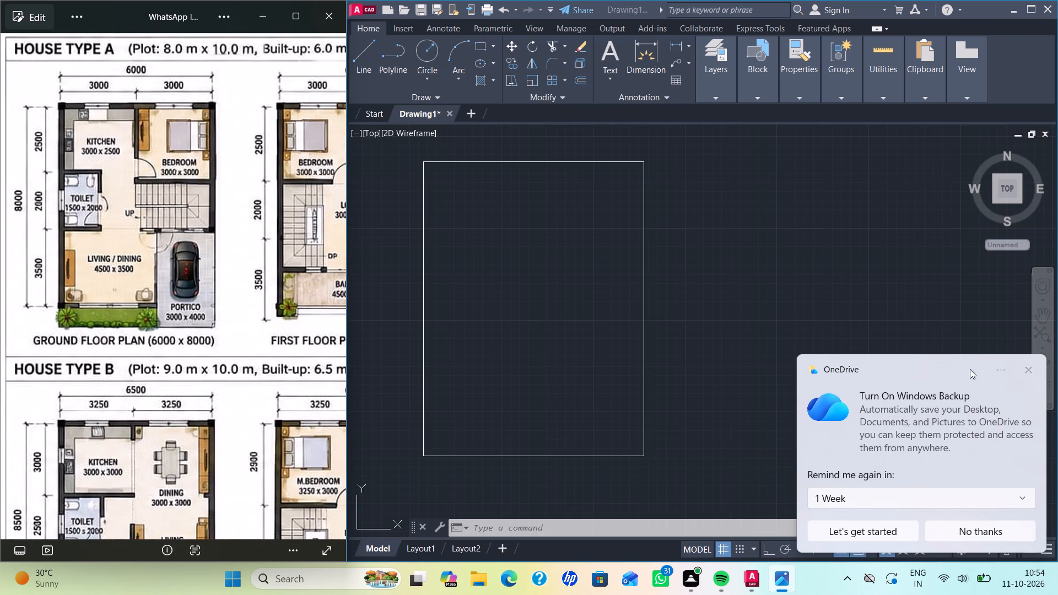
Dismiss the OneDrive backup notification.
{"action": "left_click", "coordinate": [1032, 371]}
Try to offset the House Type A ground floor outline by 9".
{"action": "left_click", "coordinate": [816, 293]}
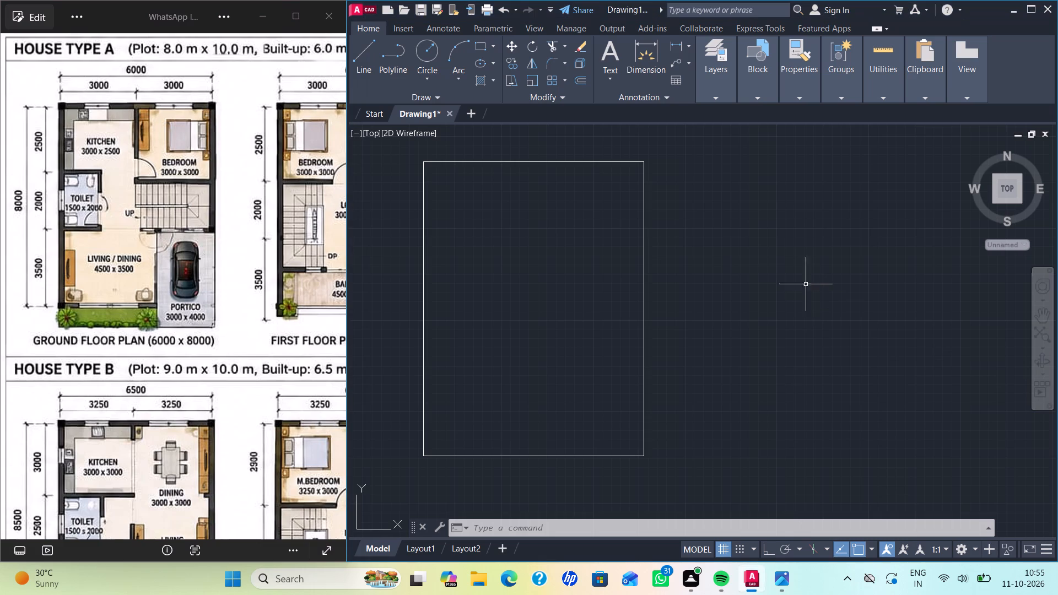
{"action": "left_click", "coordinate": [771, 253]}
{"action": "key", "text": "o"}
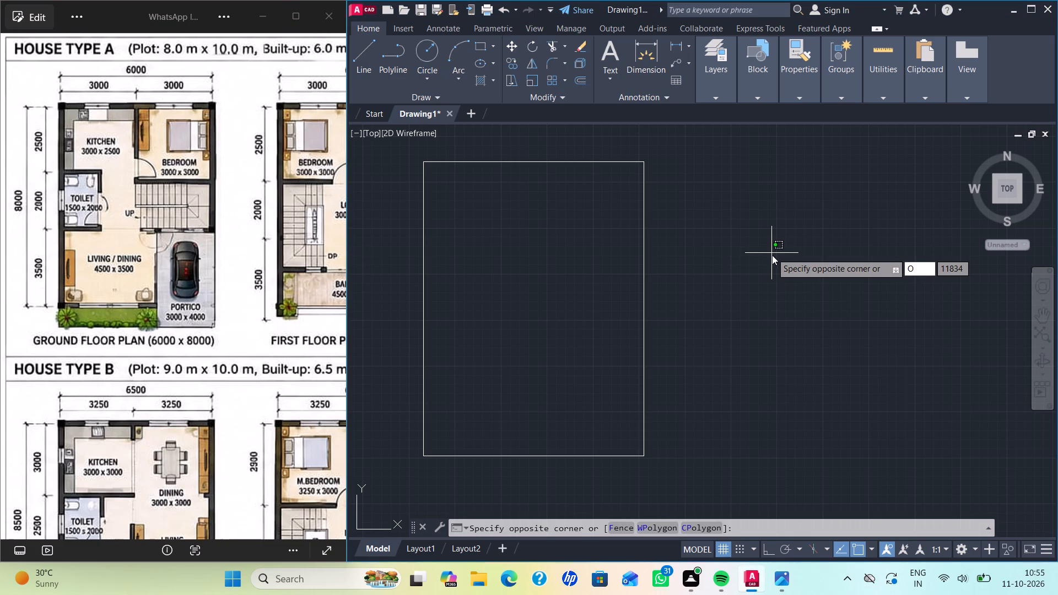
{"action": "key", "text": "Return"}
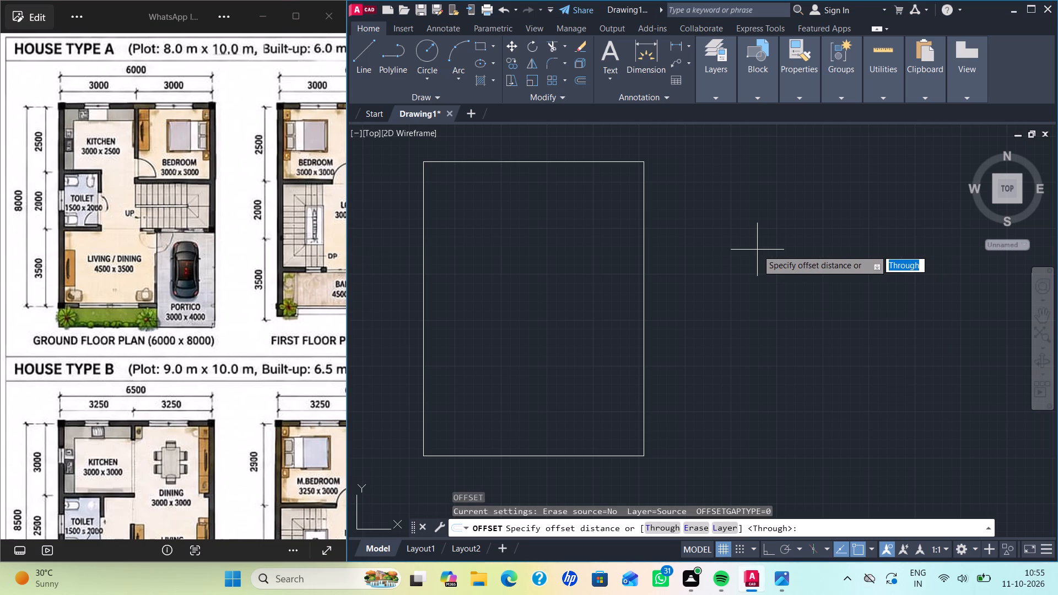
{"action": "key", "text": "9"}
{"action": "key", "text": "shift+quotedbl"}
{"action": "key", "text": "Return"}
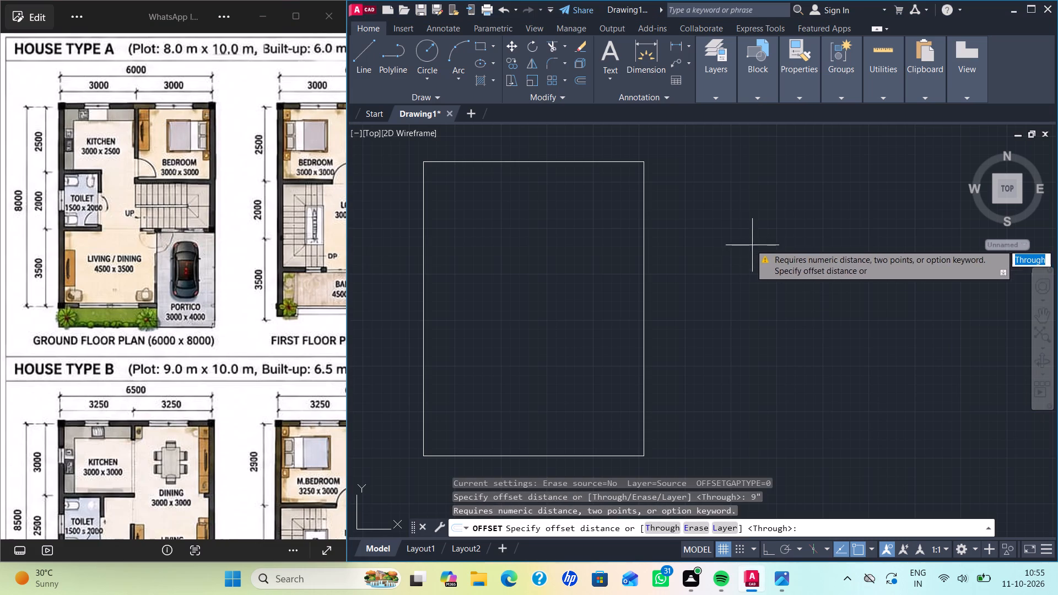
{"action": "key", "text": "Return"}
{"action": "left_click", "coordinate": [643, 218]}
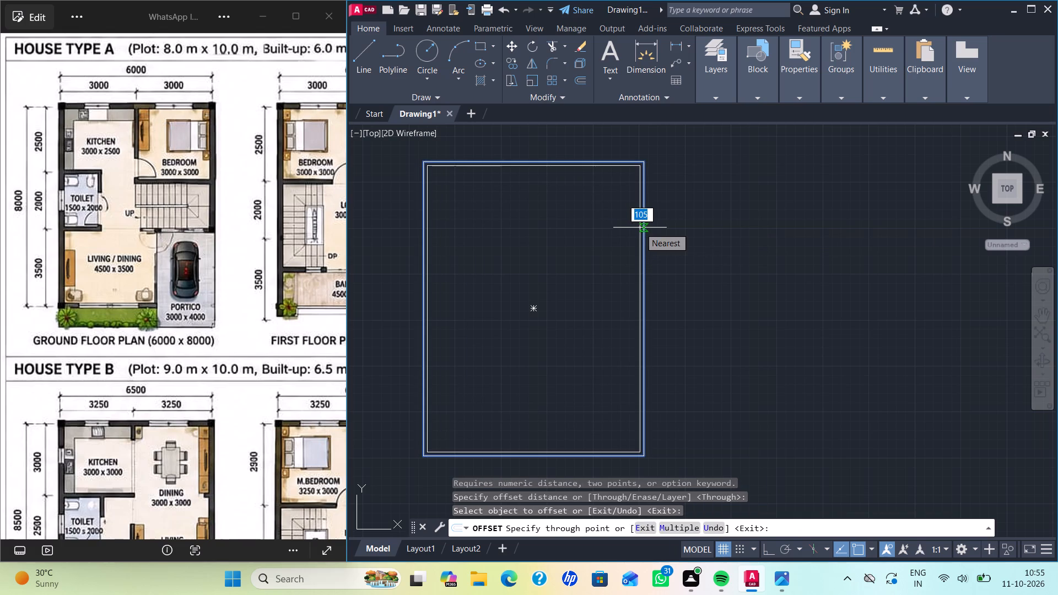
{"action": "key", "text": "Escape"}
Offset the 6000 x 8000 ground floor outline inward by 230 to form the external walls.
{"action": "key", "text": "o"}
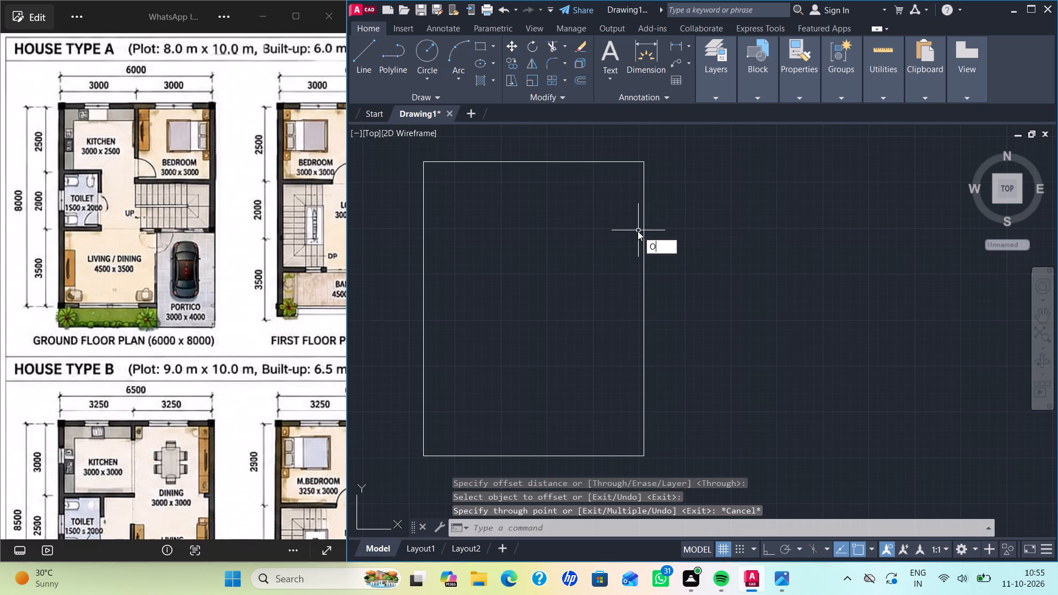
{"action": "key", "text": "Return"}
{"action": "type", "text": "23"}
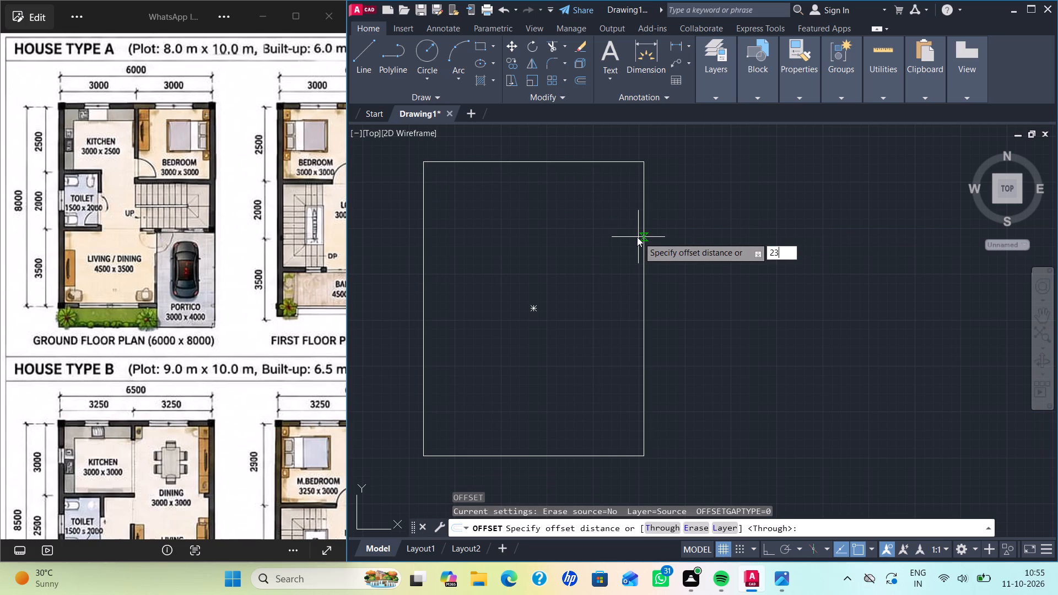
{"action": "key", "text": "0"}
{"action": "key", "text": "Return"}
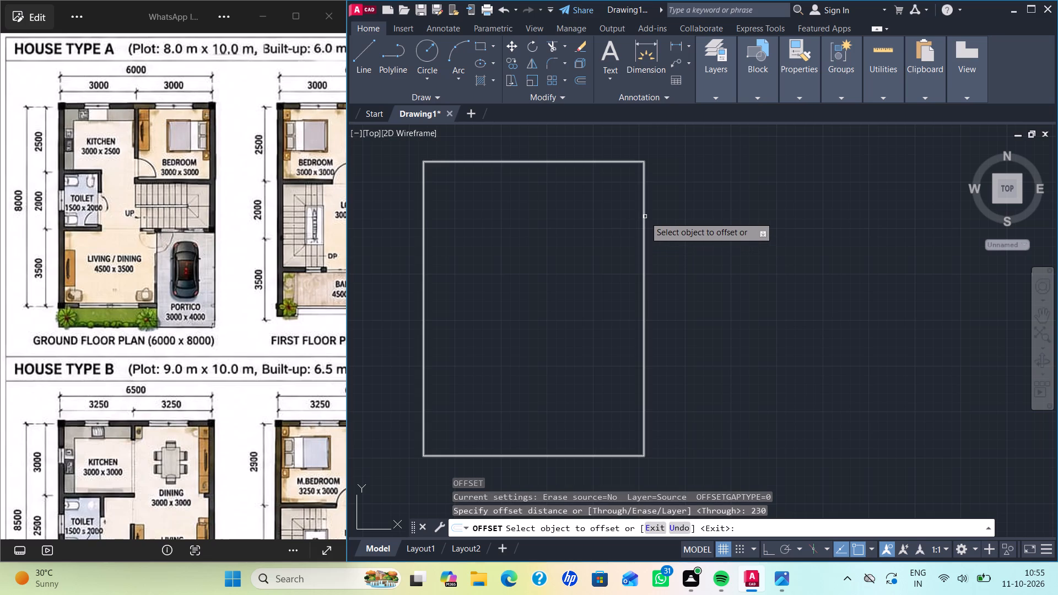
{"action": "left_click", "coordinate": [645, 217]}
{"action": "left_click", "coordinate": [625, 241]}
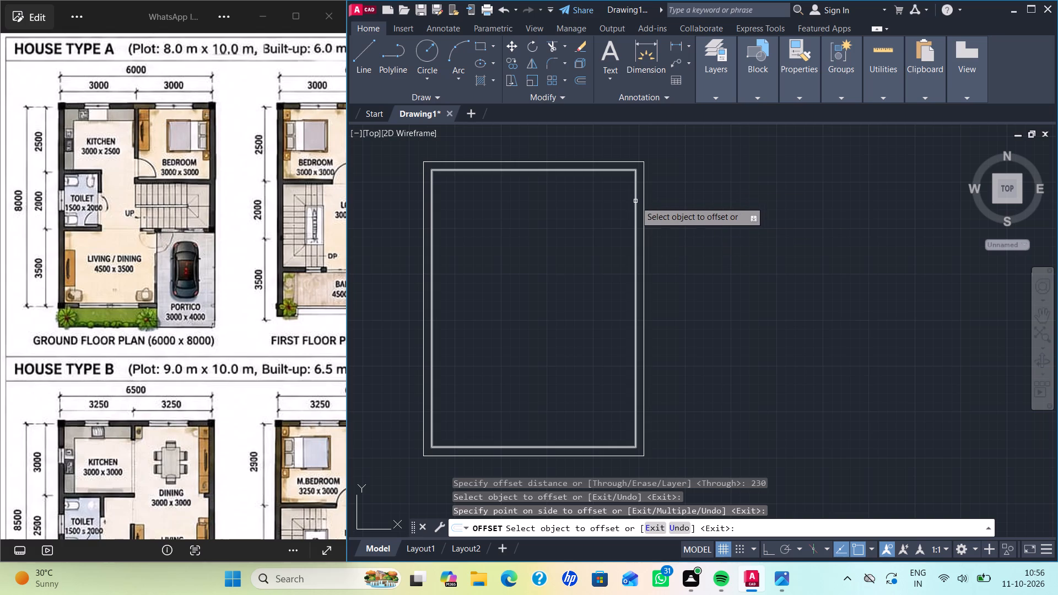
{"action": "key", "text": "Escape"}
{"action": "key", "text": "Escape"}
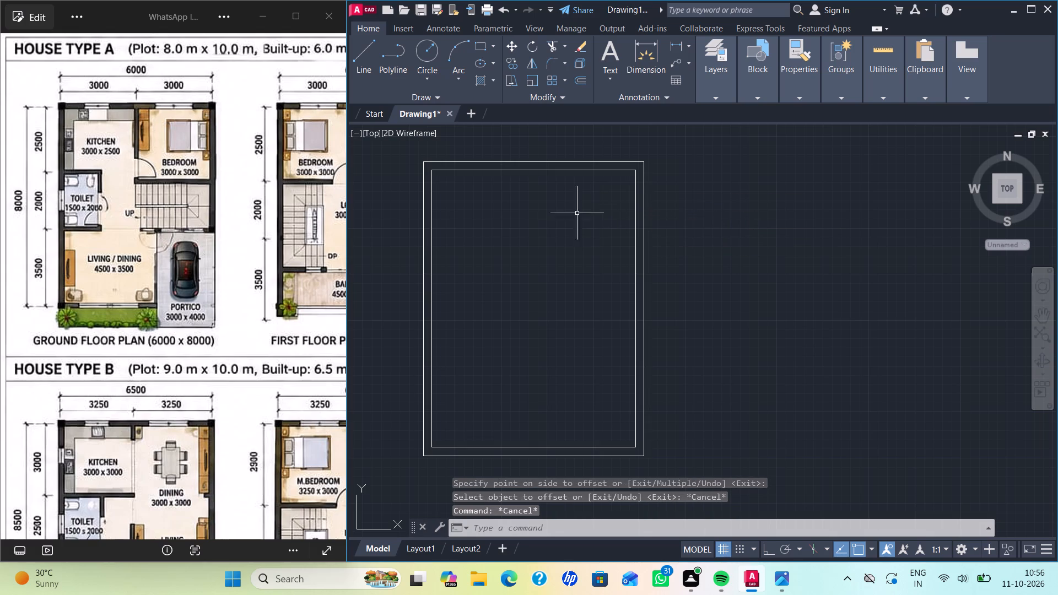
Draw a vertical centre line between the midpoints of the inner outline's top and bottom edges.
{"action": "key", "text": "l"}
{"action": "key", "text": "Return"}
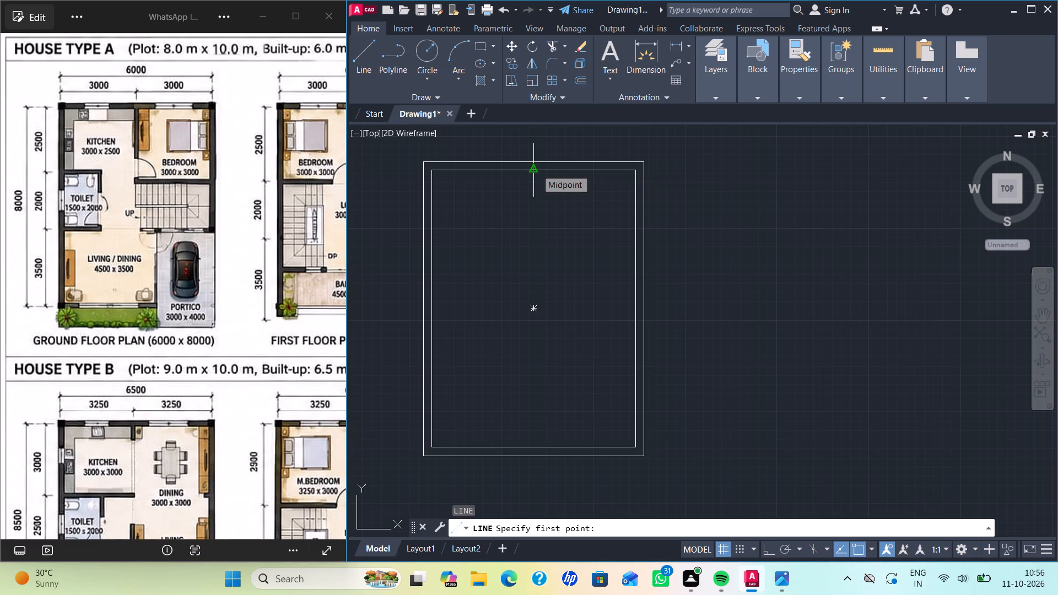
{"action": "left_click", "coordinate": [536, 169]}
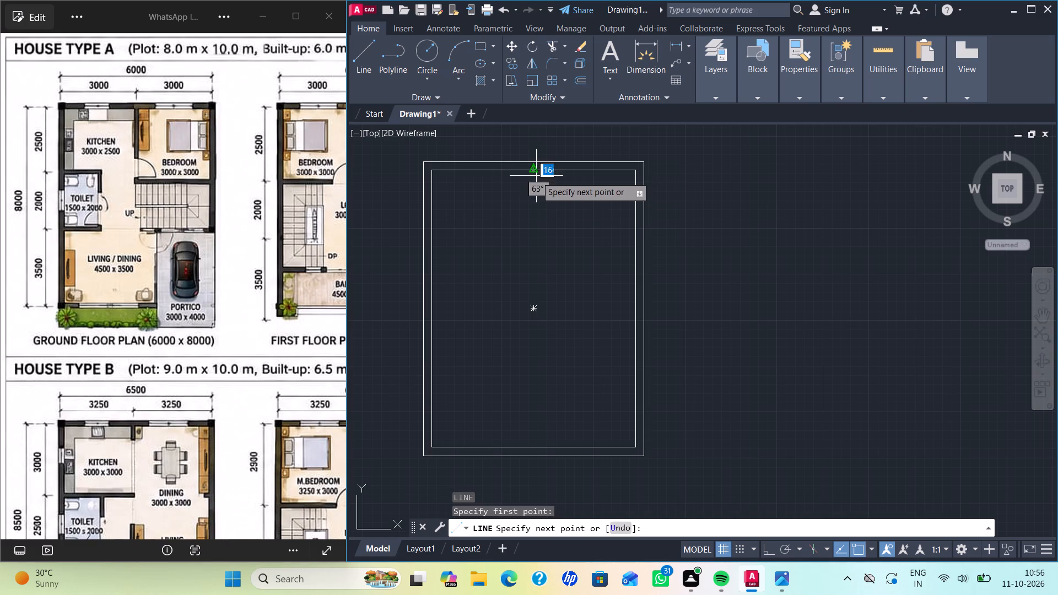
{"action": "left_click", "coordinate": [535, 445]}
{"action": "key", "text": "Escape"}
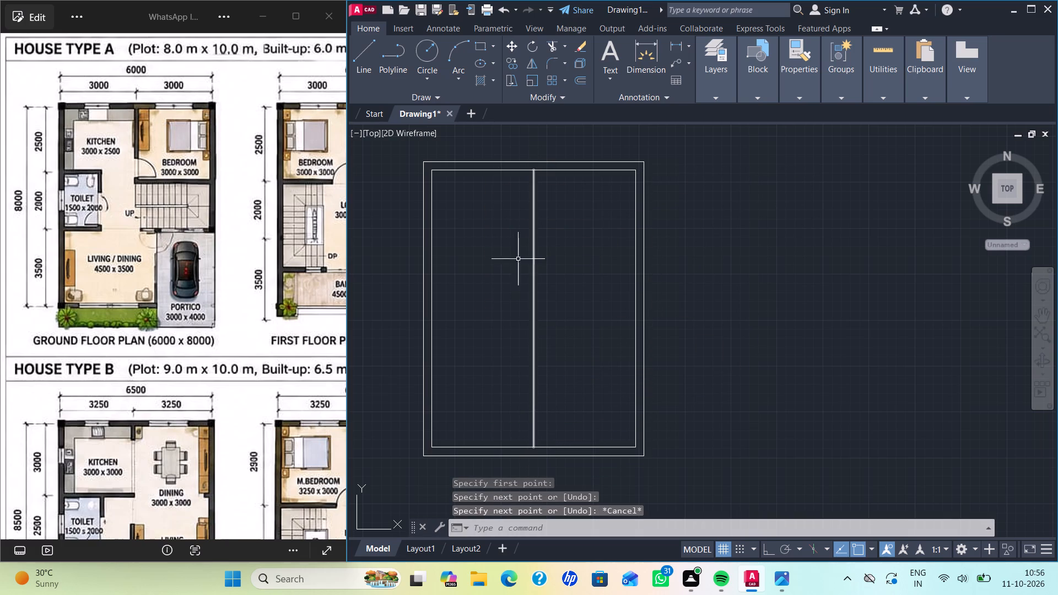
Offset the vertical centre line by 55 to both sides to form the internal wall faces.
{"action": "key", "text": "o"}
{"action": "key", "text": "Return"}
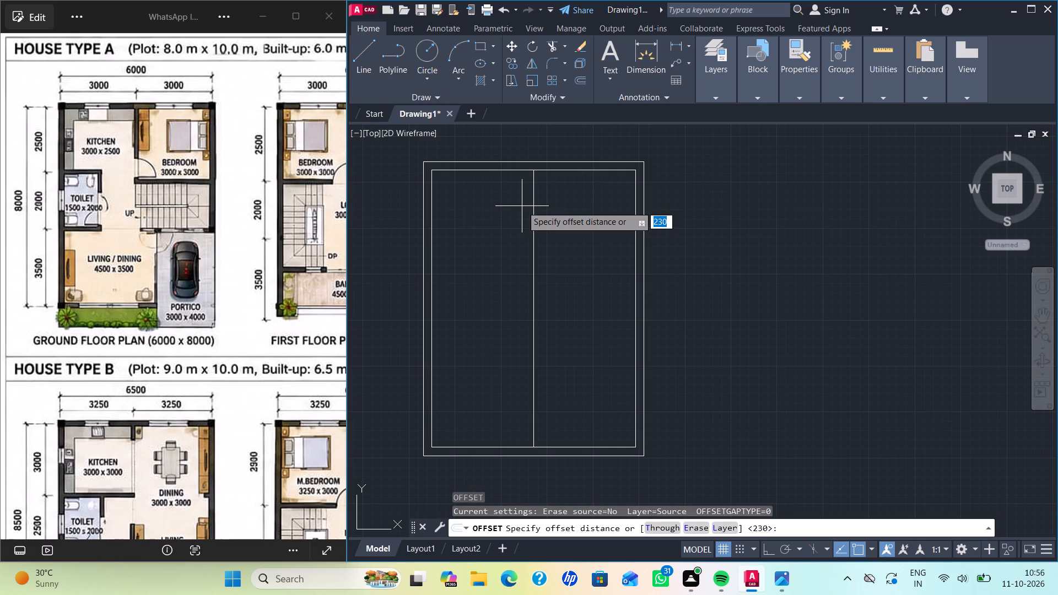
{"action": "type", "text": "55"}
{"action": "key", "text": "Return"}
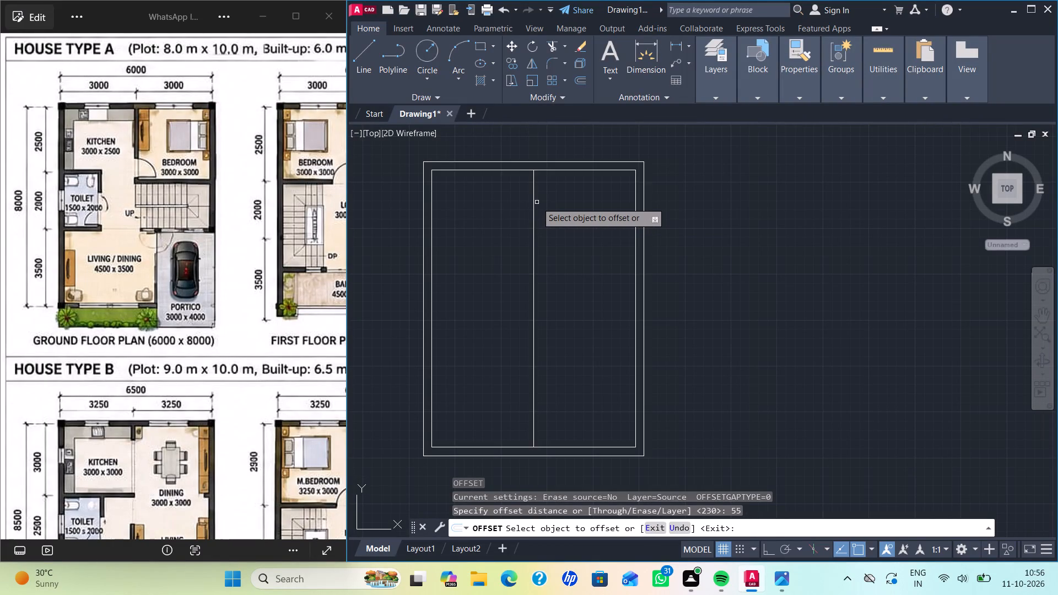
{"action": "left_click", "coordinate": [533, 205]}
{"action": "left_click", "coordinate": [543, 203]}
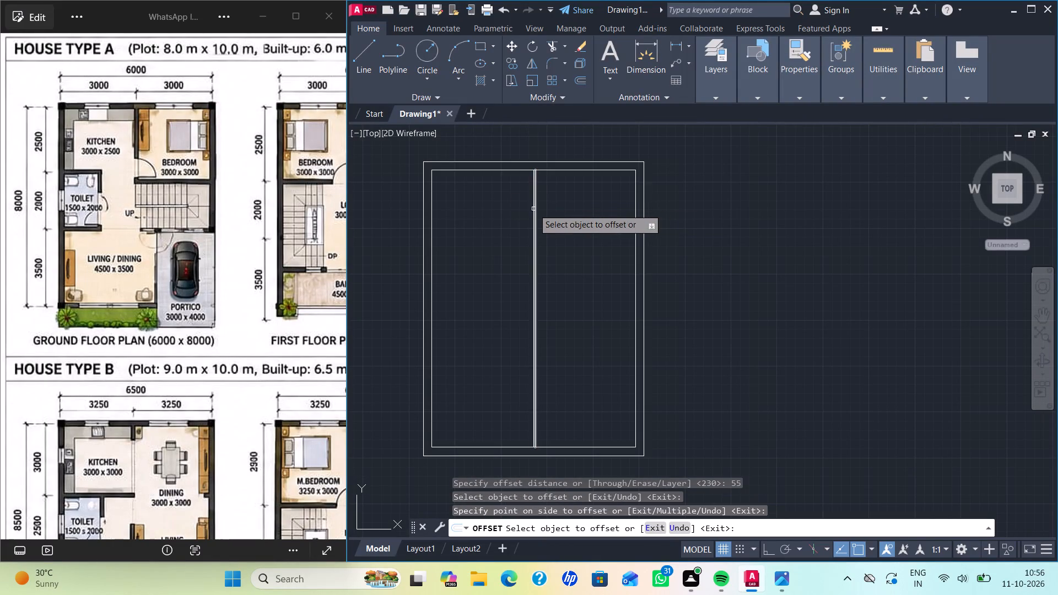
{"action": "left_click", "coordinate": [532, 206]}
{"action": "left_click", "coordinate": [503, 211]}
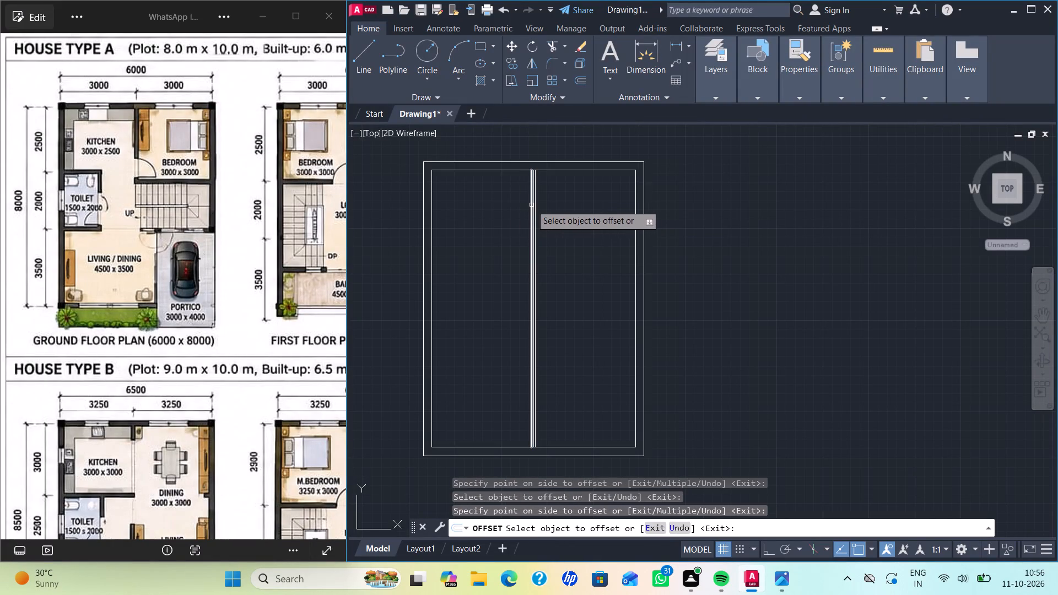
{"action": "key", "text": "Escape"}
Delete the original centre line between the two internal wall faces.
{"action": "scroll", "coordinate": [531, 205], "scroll_direction": "up", "scroll_amount": 2}
{"action": "left_click", "coordinate": [535, 203]}
{"action": "right_click", "coordinate": [535, 203]}
{"action": "scroll", "coordinate": [535, 203], "scroll_direction": "up", "scroll_amount": 1}
{"action": "right_click_drag", "start_coordinate": [527, 207], "coordinate": [541, 210]}
{"action": "key", "text": "Delete"}
Measure the spacing between the two internal wall faces where they meet the inner outline's top edge.
{"action": "scroll", "coordinate": [543, 212], "scroll_direction": "down", "scroll_amount": 3}
{"action": "scroll", "coordinate": [589, 214], "scroll_direction": "down", "scroll_amount": 2}
{"action": "scroll", "coordinate": [590, 214], "scroll_direction": "up", "scroll_amount": 2}
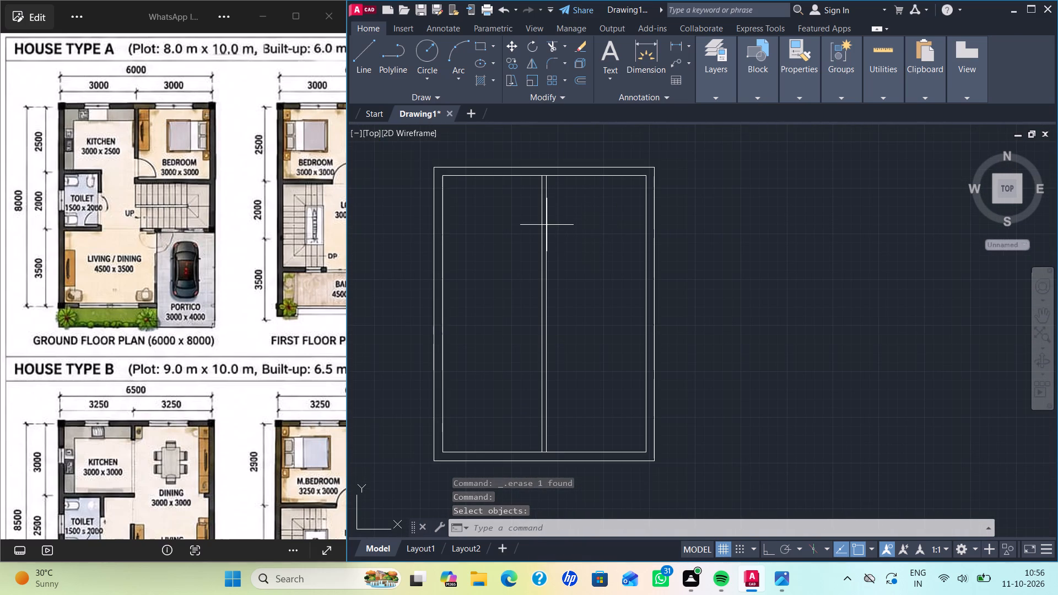
{"action": "scroll", "coordinate": [546, 224], "scroll_direction": "up", "scroll_amount": 2}
{"action": "middle_click_drag", "start_coordinate": [559, 218], "coordinate": [562, 316]}
{"action": "scroll", "coordinate": [544, 197], "scroll_direction": "up", "scroll_amount": 3}
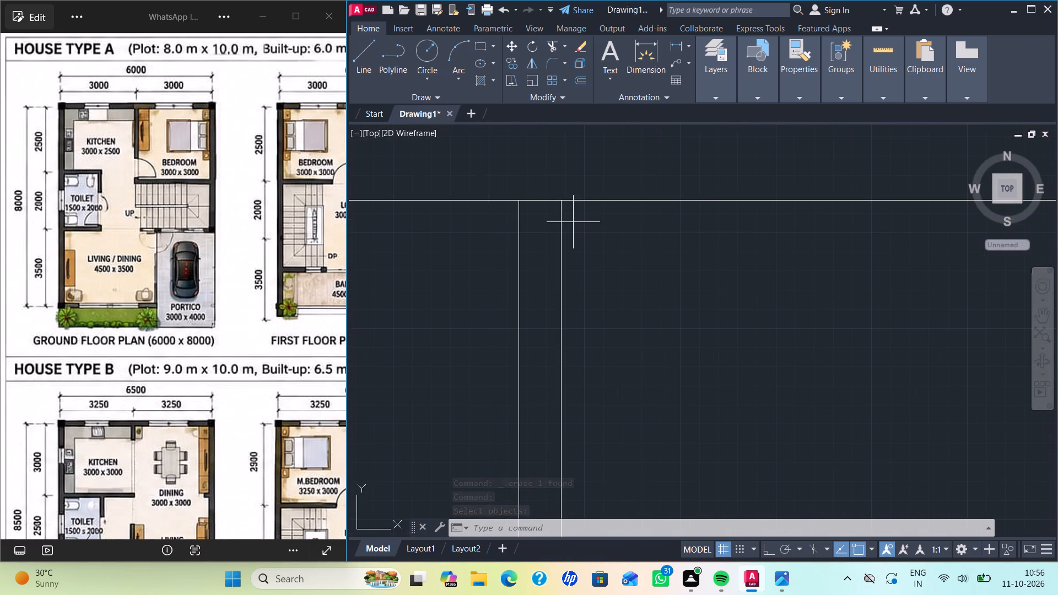
{"action": "key", "text": "Escape"}
{"action": "key", "text": "l"}
{"action": "key", "text": "Return"}
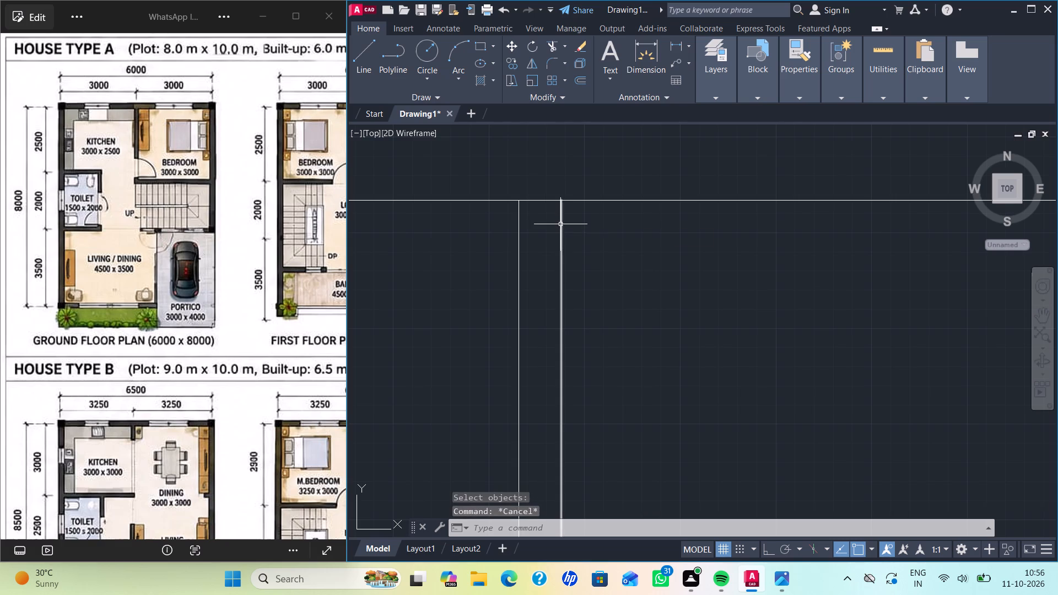
{"action": "left_click", "coordinate": [521, 199]}
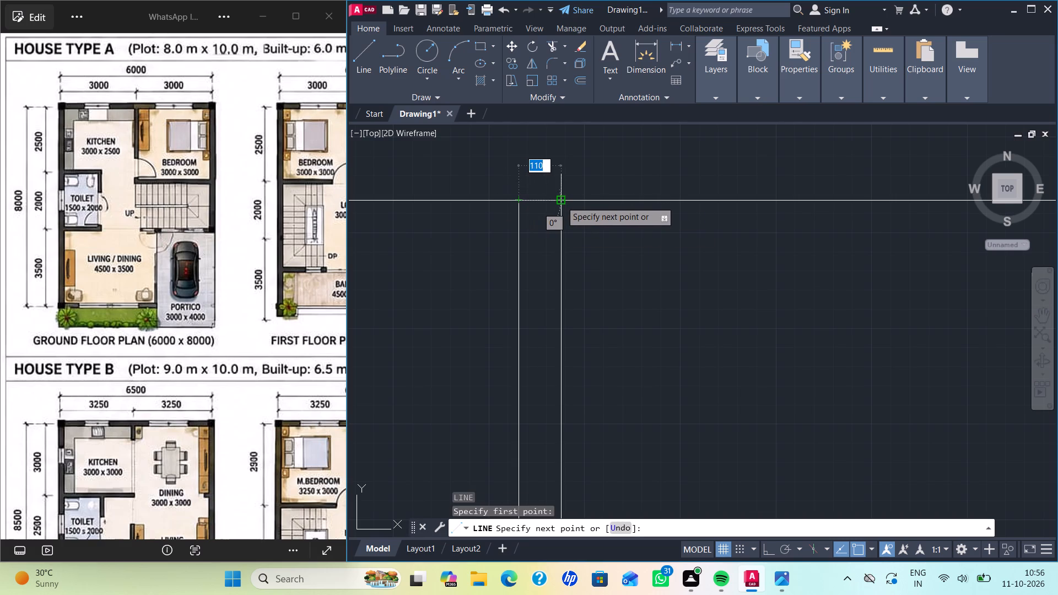
{"action": "key", "text": "Escape"}
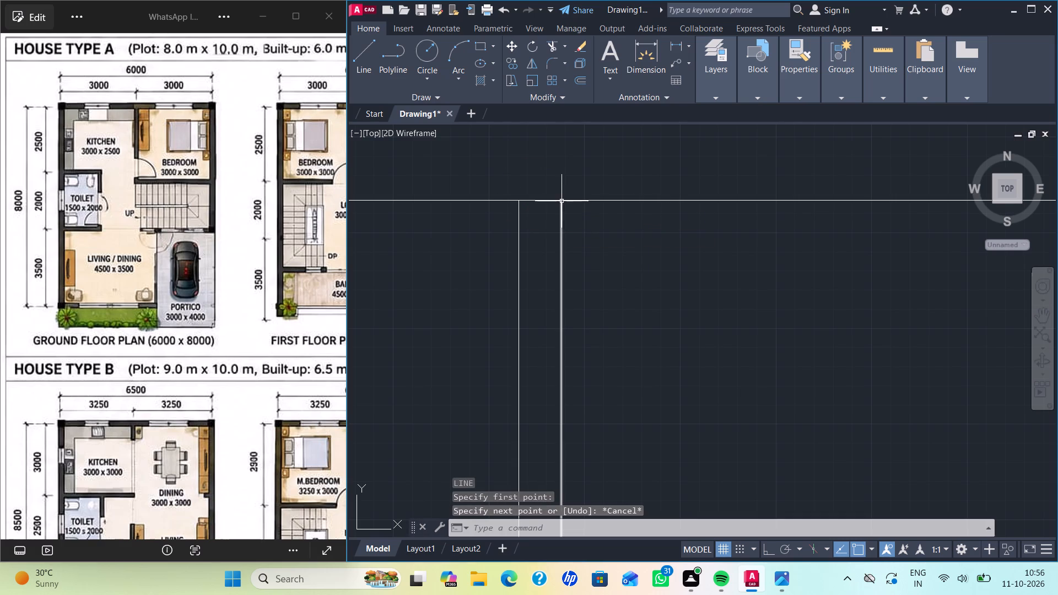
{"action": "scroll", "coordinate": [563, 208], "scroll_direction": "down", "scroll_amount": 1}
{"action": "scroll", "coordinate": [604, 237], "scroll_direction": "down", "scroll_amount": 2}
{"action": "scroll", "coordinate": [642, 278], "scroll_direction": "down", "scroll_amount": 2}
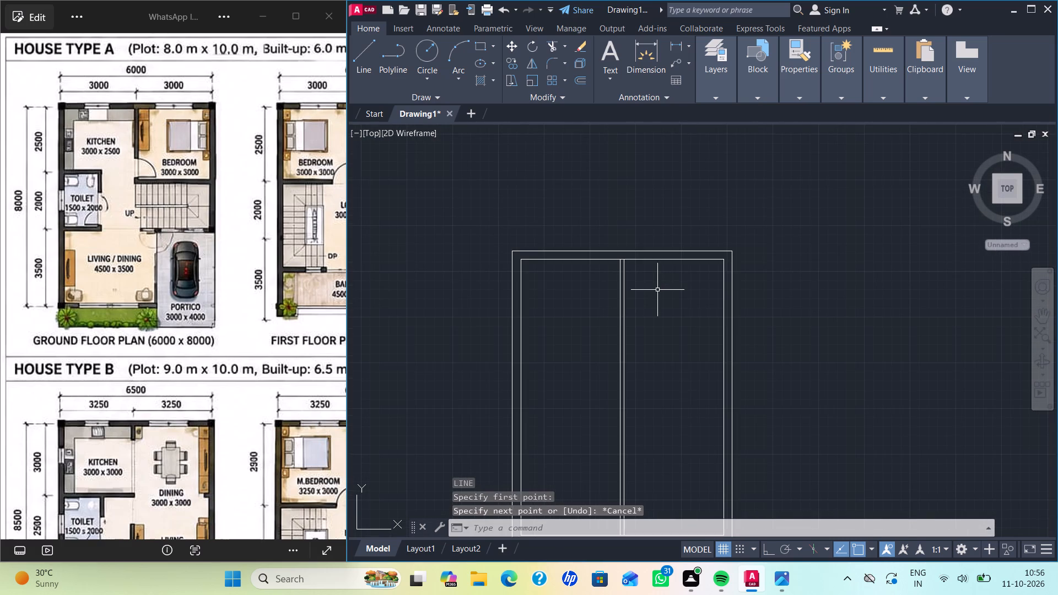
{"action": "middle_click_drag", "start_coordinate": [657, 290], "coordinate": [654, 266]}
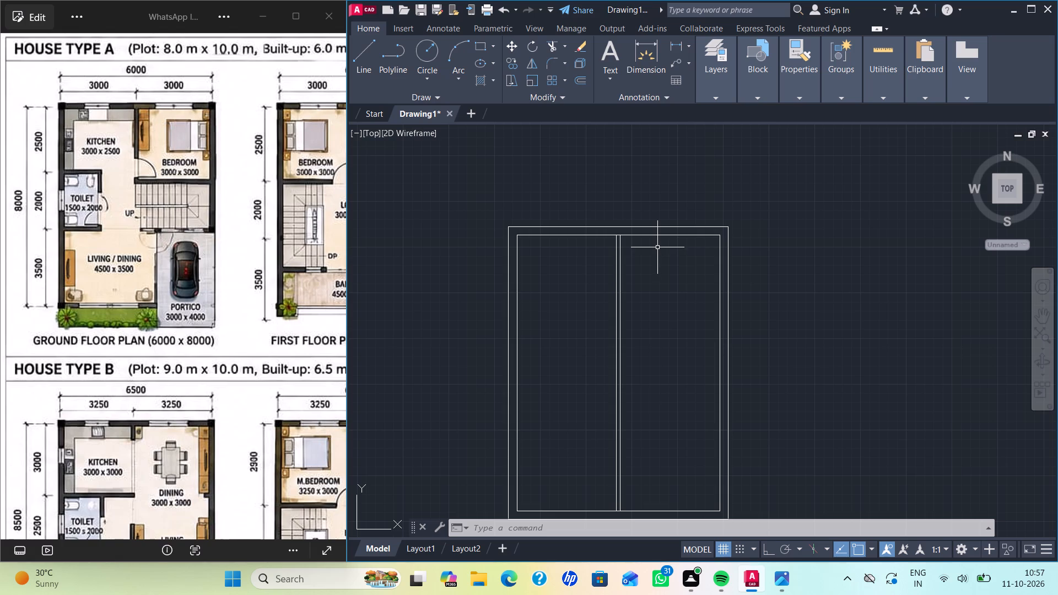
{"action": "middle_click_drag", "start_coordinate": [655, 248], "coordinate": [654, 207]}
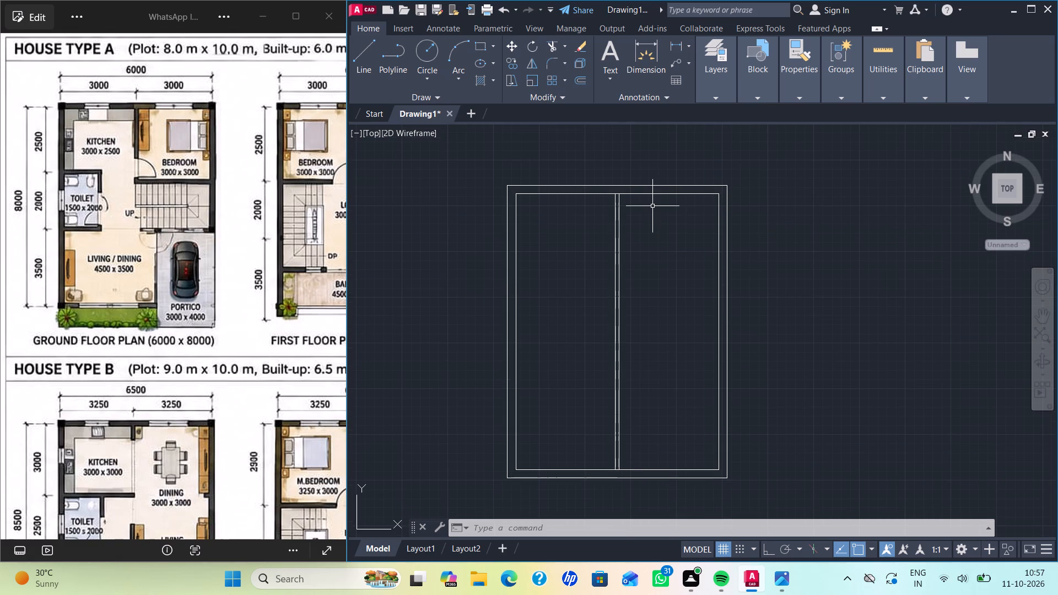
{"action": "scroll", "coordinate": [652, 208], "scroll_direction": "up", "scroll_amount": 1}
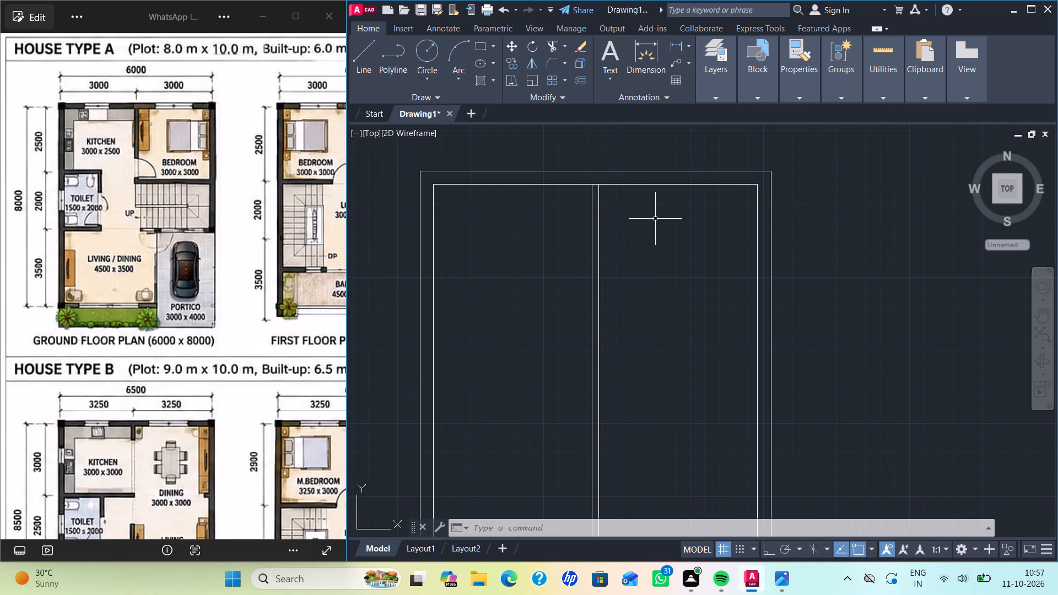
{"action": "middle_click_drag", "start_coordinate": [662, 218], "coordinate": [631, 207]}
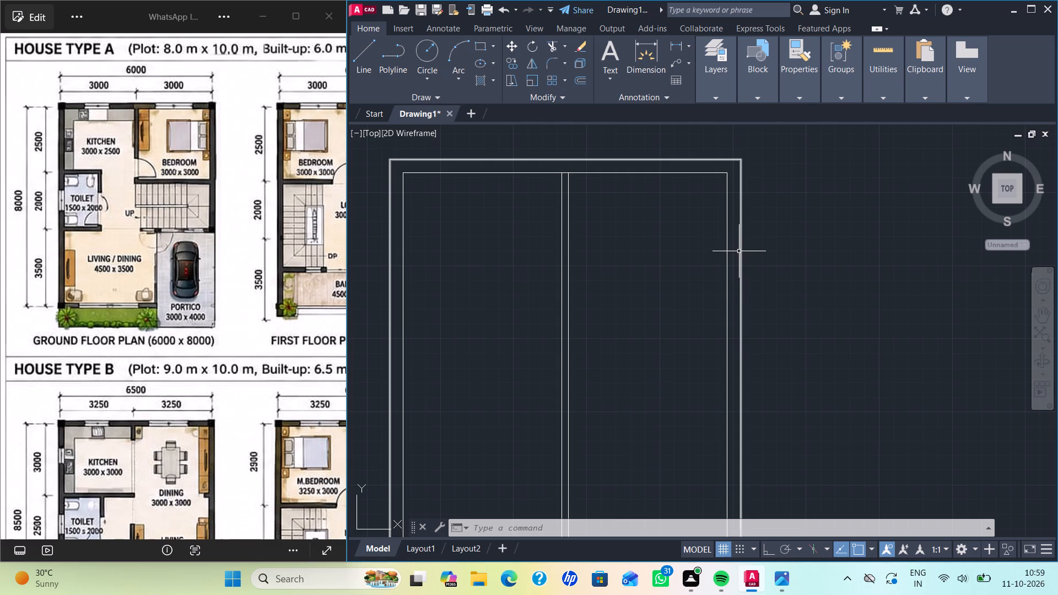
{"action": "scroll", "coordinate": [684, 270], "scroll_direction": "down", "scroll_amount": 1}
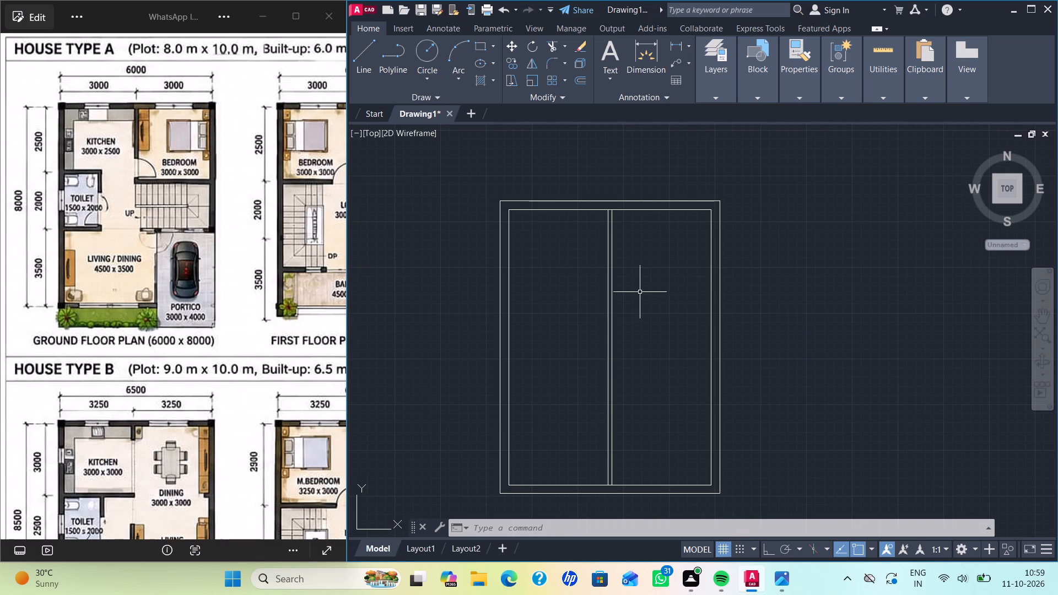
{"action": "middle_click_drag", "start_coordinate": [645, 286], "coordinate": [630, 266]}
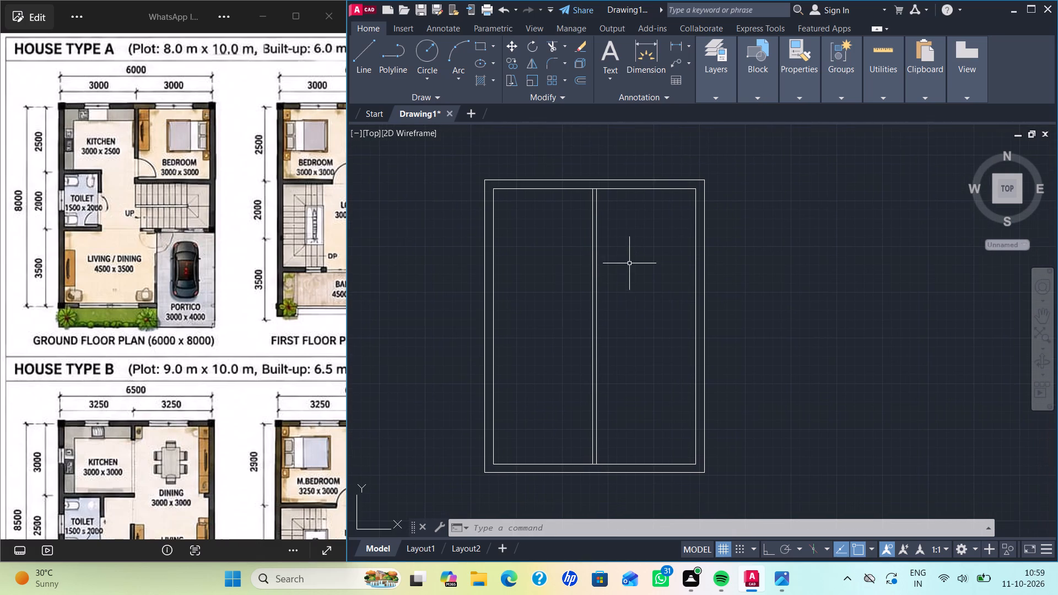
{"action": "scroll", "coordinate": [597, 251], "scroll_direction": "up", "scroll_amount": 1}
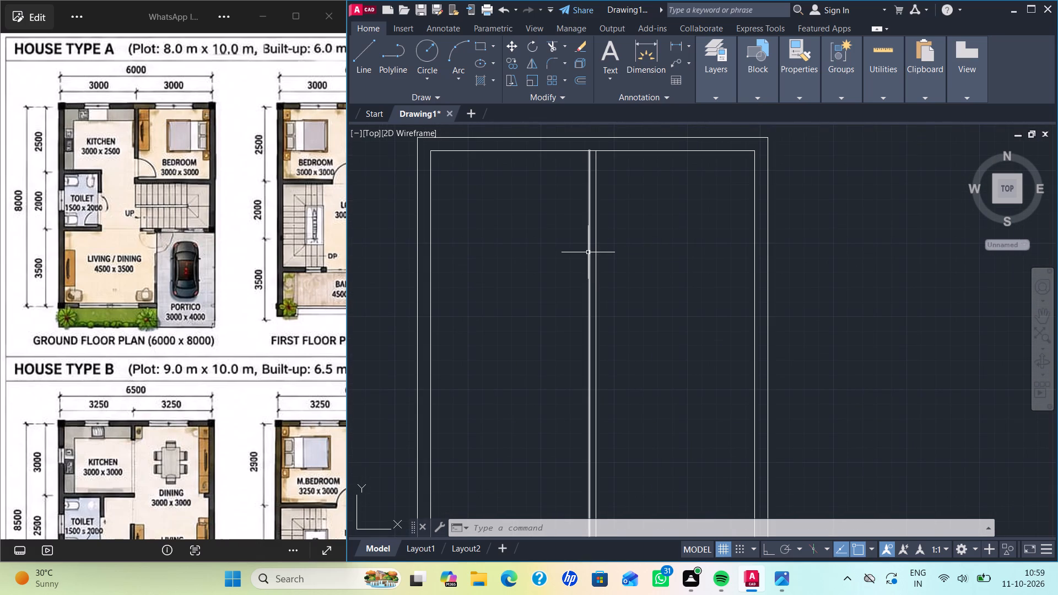
Undo back to before the deletion of the vertical centre line between the internal wall faces.
{"action": "key", "text": "ctrl+z"}
{"action": "key", "text": "ctrl+z"}
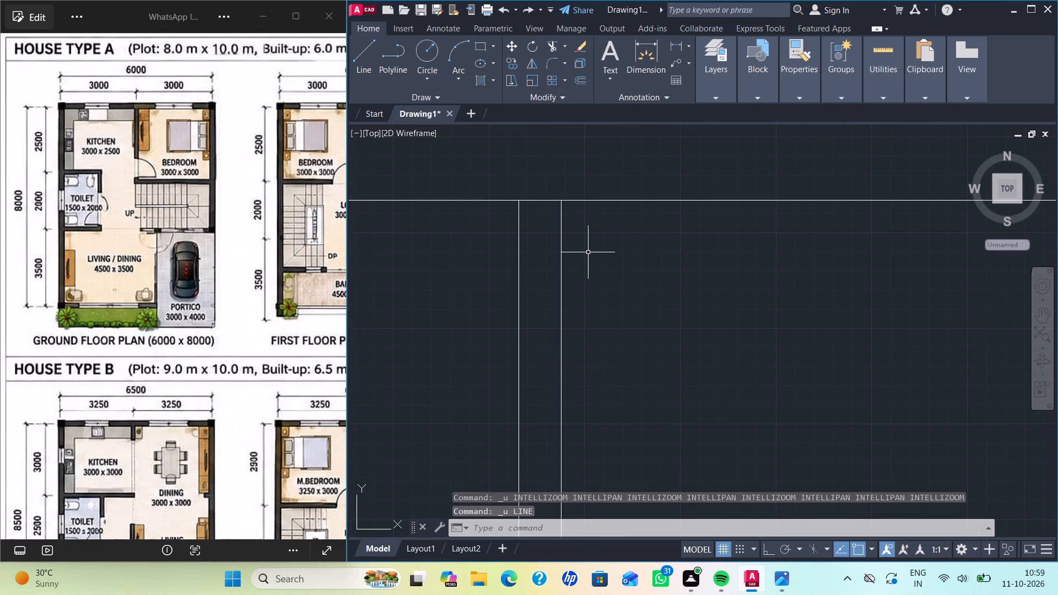
{"action": "key", "text": "ctrl+z"}
Delete the two internal wall face lines on either side of the vertical centre line.
{"action": "left_click", "coordinate": [546, 251]}
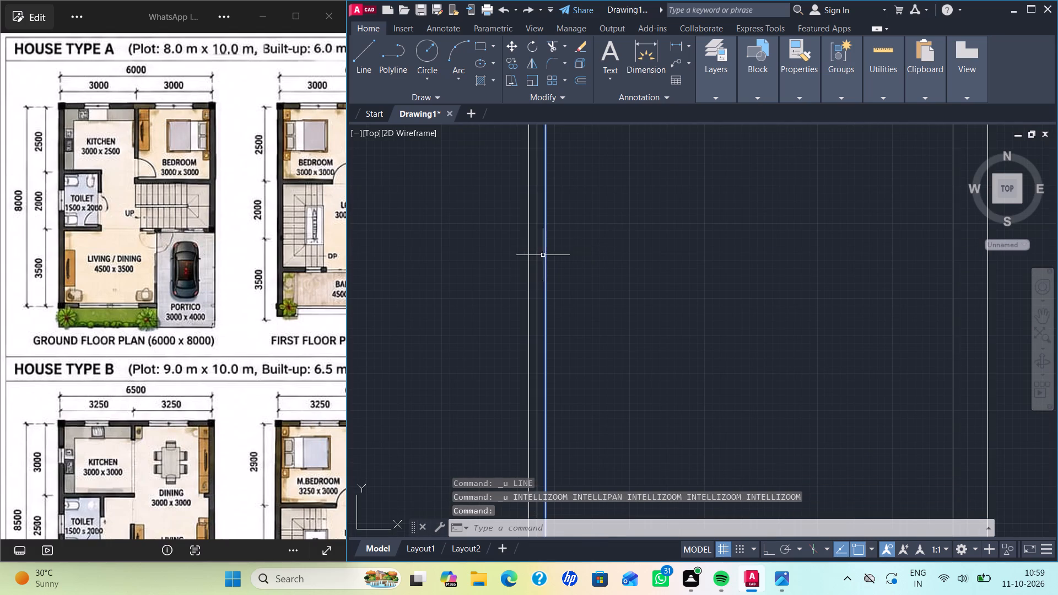
{"action": "left_click", "coordinate": [527, 258]}
{"action": "key", "text": "Delete"}
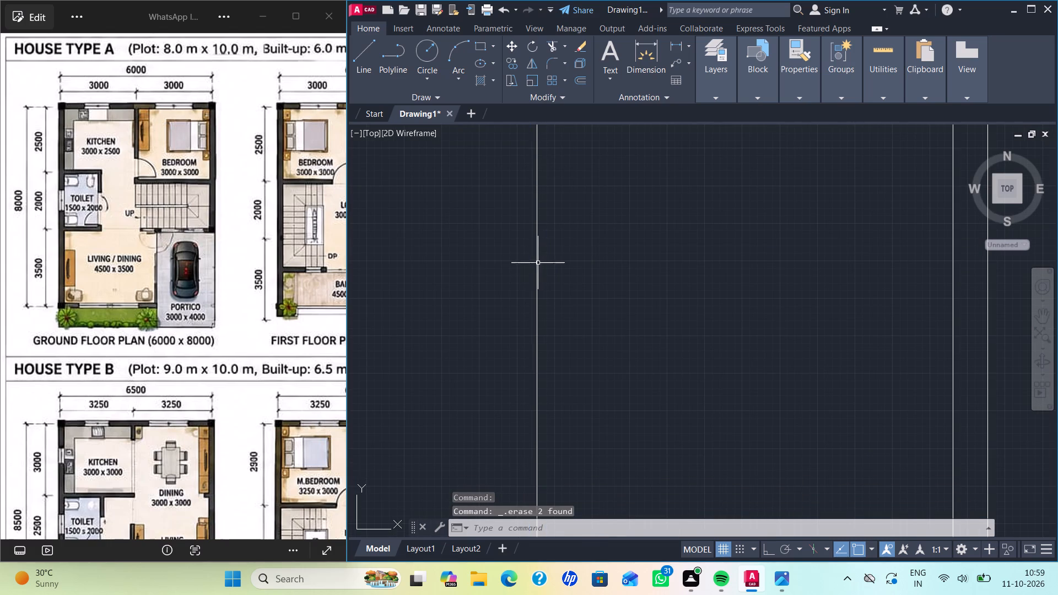
Offset the vertical centre line by 60 to both sides to form the new internal wall faces.
{"action": "key", "text": "o"}
{"action": "key", "text": "Return"}
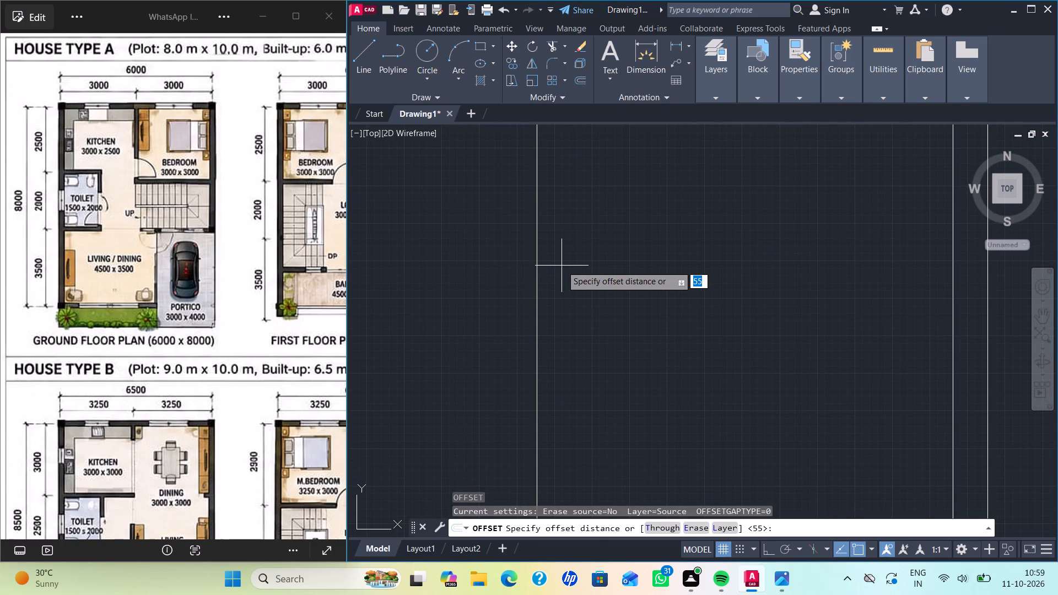
{"action": "key", "text": "6"}
{"action": "key", "text": "0"}
{"action": "key", "text": "Return"}
{"action": "left_click", "coordinate": [537, 279]}
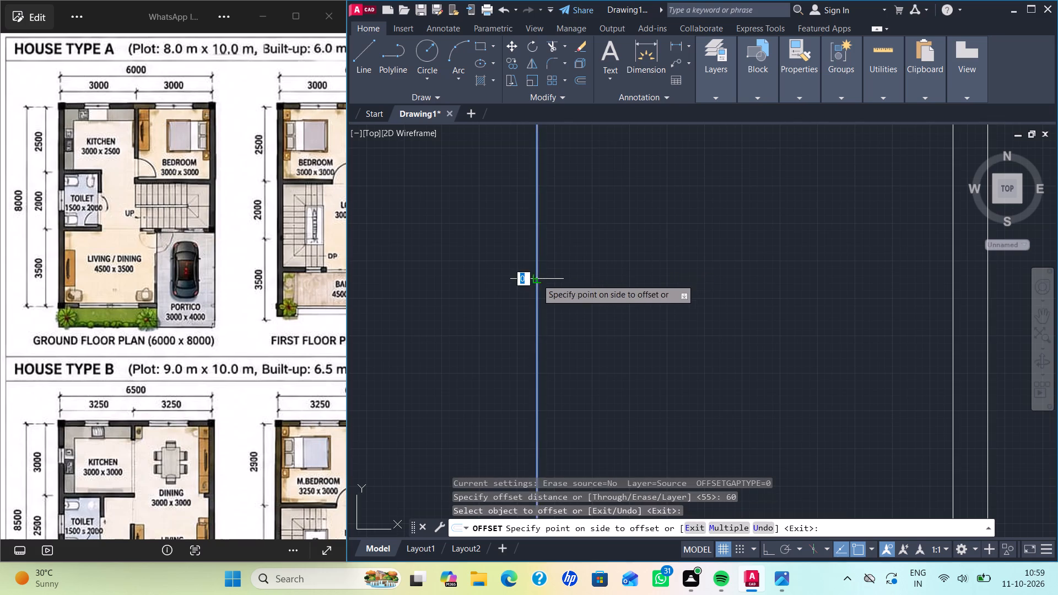
{"action": "left_click", "coordinate": [624, 282]}
{"action": "left_click", "coordinate": [538, 279]}
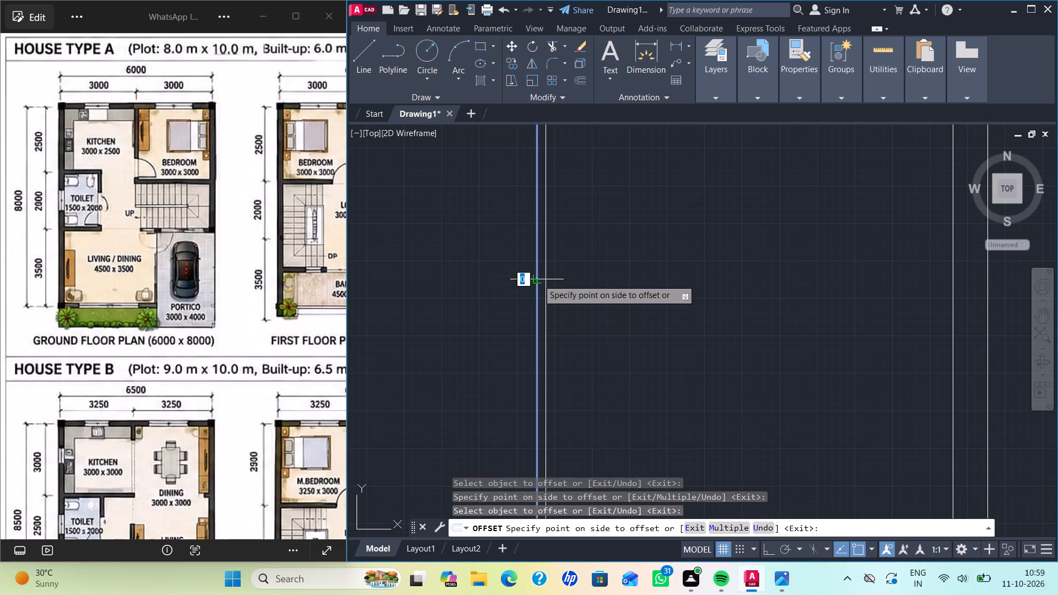
{"action": "left_click", "coordinate": [485, 283]}
{"action": "key", "text": "Escape"}
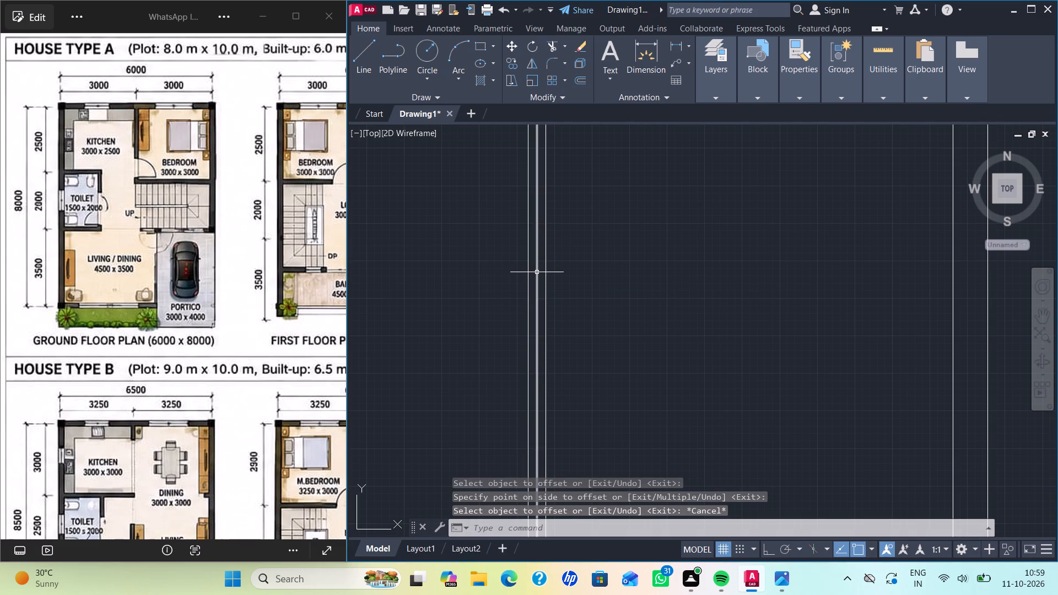
Delete the original centre line between the two new internal wall faces.
{"action": "left_click", "coordinate": [537, 272]}
{"action": "key", "text": "Delete"}
Trim the inner outline's top edge between the two internal wall faces.
{"action": "scroll", "coordinate": [576, 273], "scroll_direction": "down", "scroll_amount": 4}
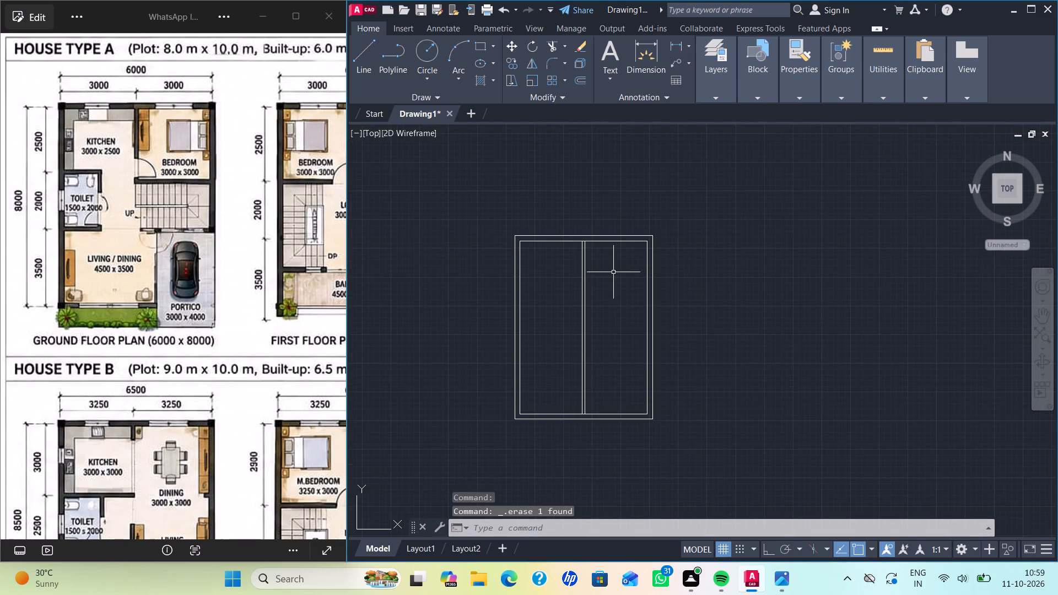
{"action": "middle_click_drag", "start_coordinate": [609, 279], "coordinate": [633, 241]}
{"action": "scroll", "coordinate": [628, 246], "scroll_direction": "up", "scroll_amount": 1}
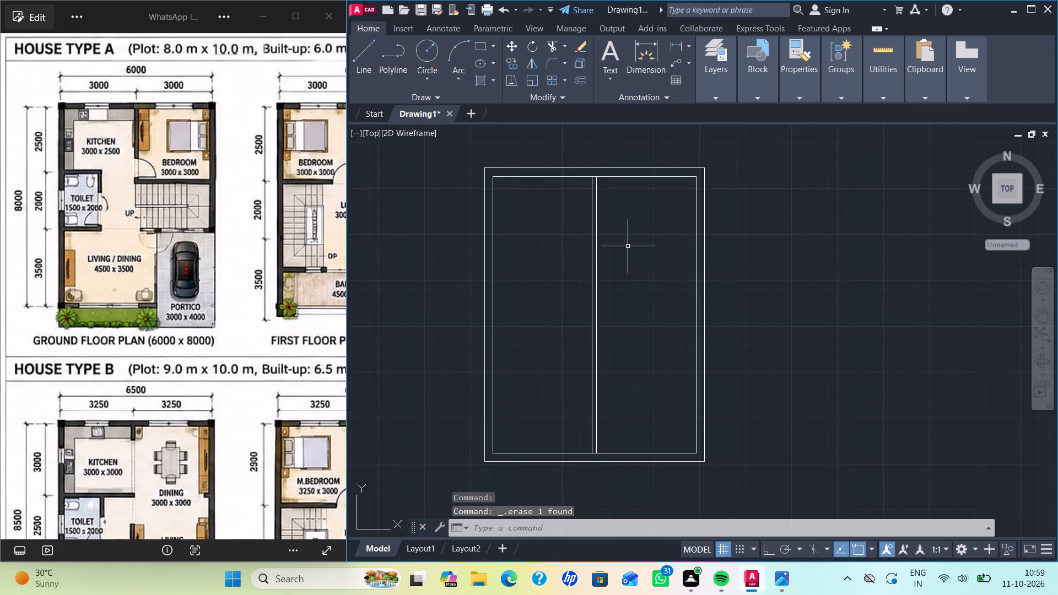
{"action": "middle_click_drag", "start_coordinate": [627, 246], "coordinate": [588, 262]}
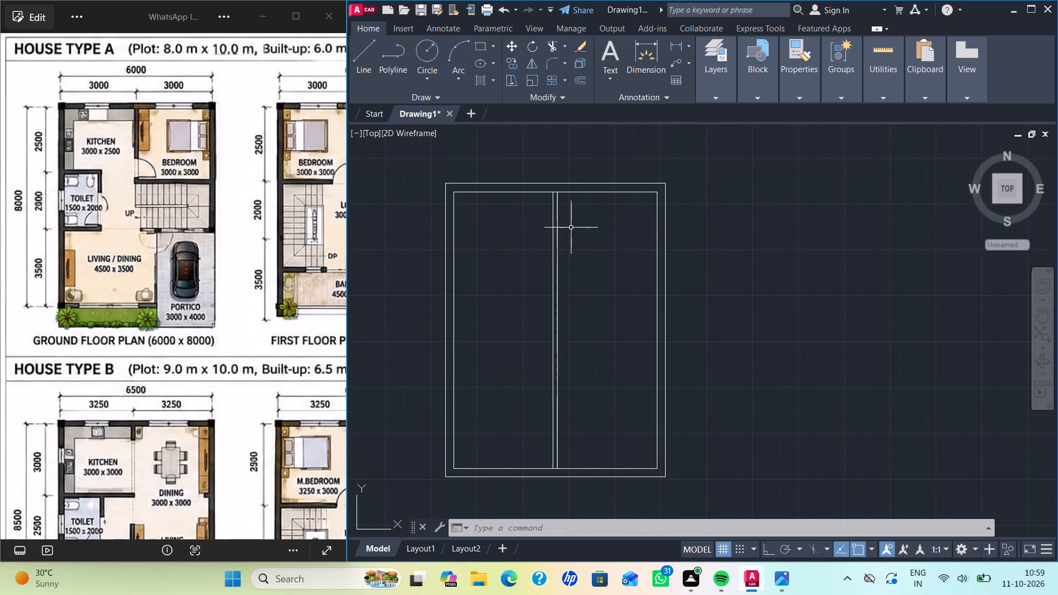
{"action": "key", "text": "Escape"}
{"action": "key", "text": "Escape"}
{"action": "scroll", "coordinate": [559, 203], "scroll_direction": "up", "scroll_amount": 1}
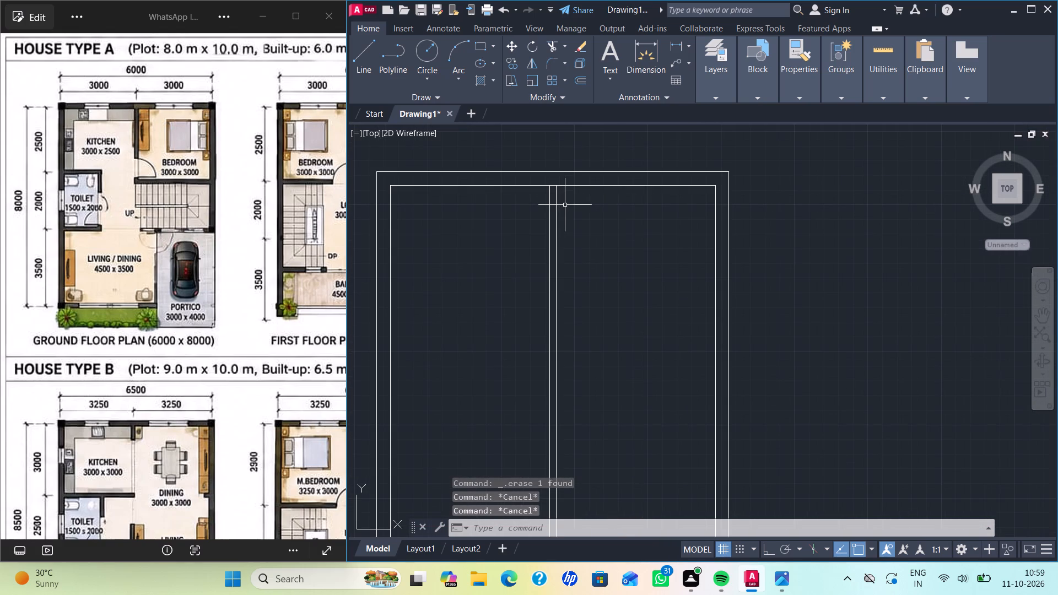
{"action": "key", "text": "t"}
{"action": "key", "text": "r"}
{"action": "key", "text": "Return"}
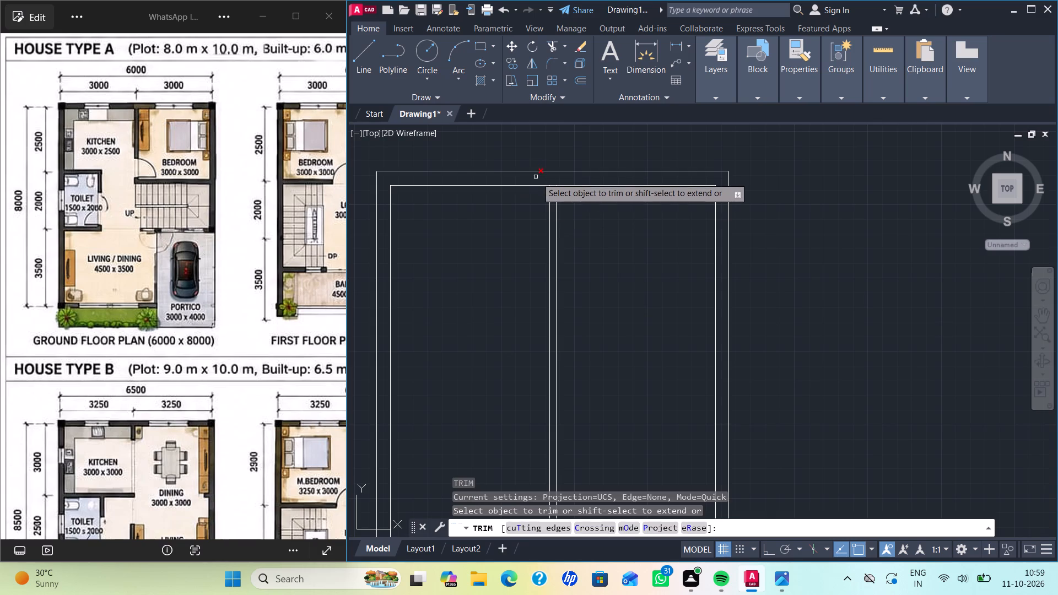
{"action": "left_click", "coordinate": [553, 187]}
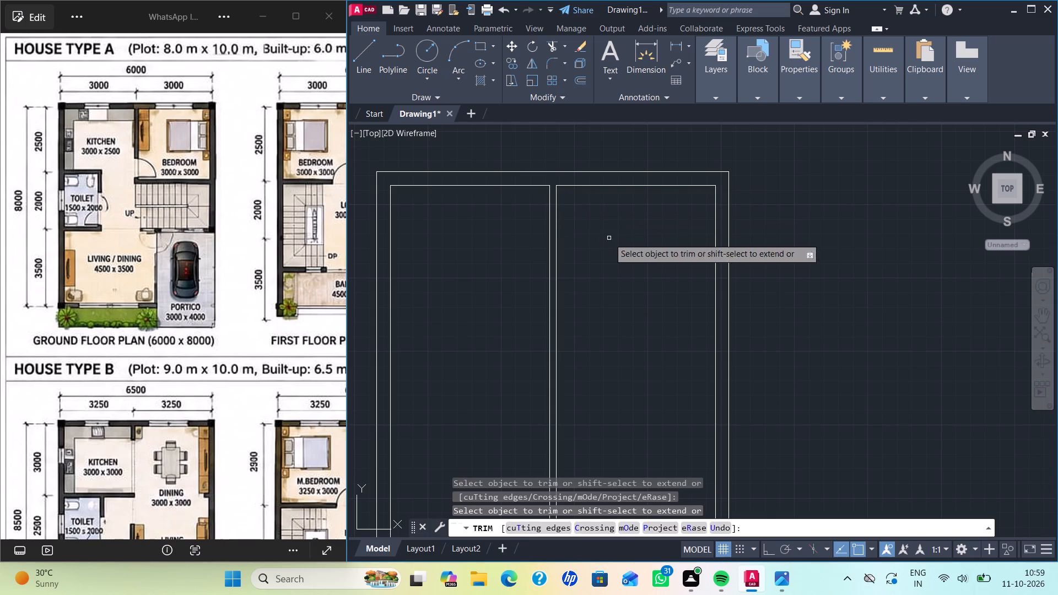
{"action": "key", "text": "Escape"}
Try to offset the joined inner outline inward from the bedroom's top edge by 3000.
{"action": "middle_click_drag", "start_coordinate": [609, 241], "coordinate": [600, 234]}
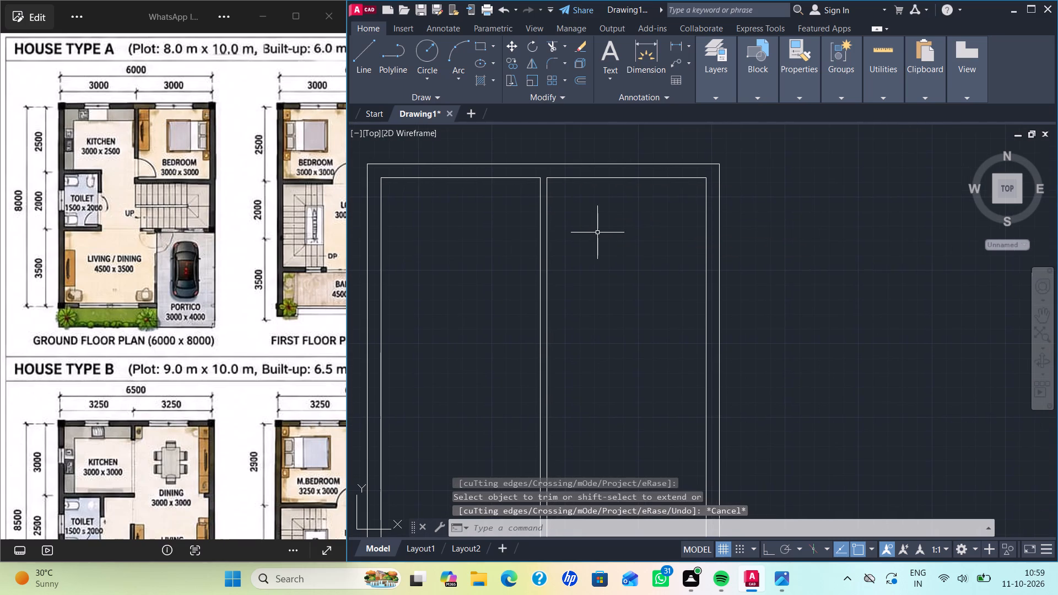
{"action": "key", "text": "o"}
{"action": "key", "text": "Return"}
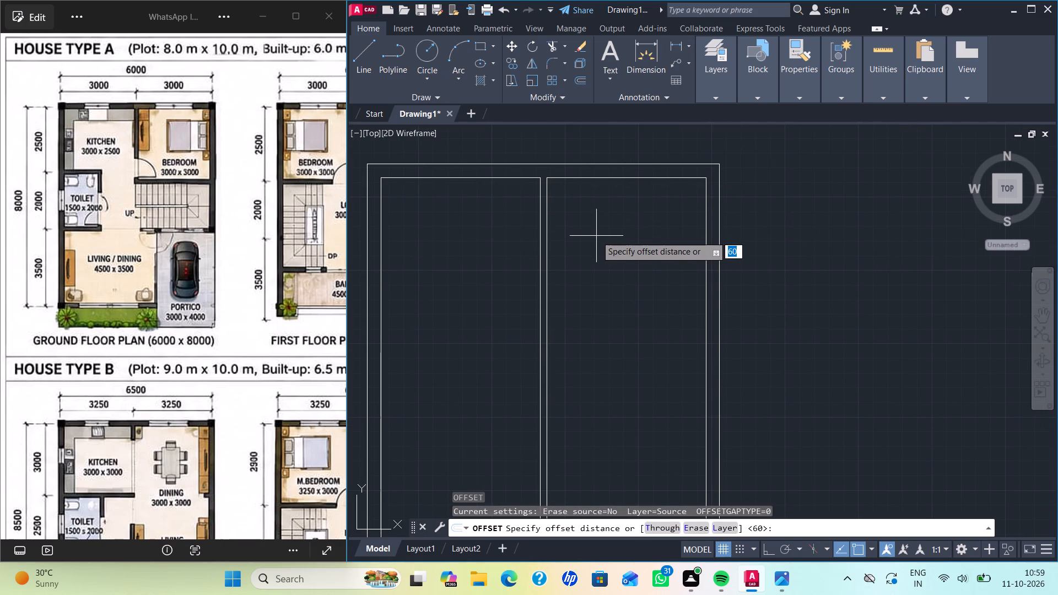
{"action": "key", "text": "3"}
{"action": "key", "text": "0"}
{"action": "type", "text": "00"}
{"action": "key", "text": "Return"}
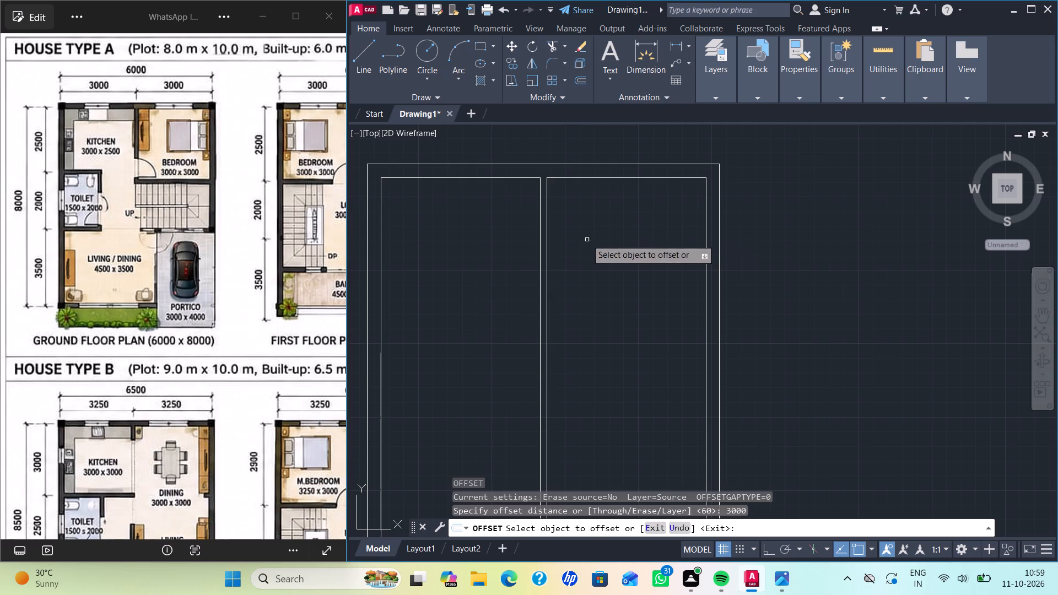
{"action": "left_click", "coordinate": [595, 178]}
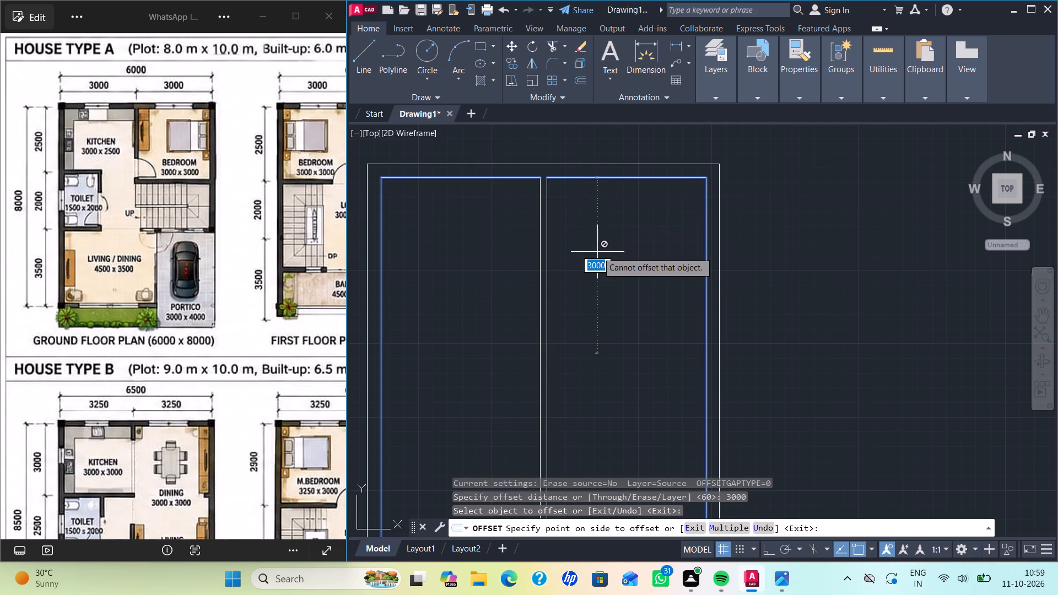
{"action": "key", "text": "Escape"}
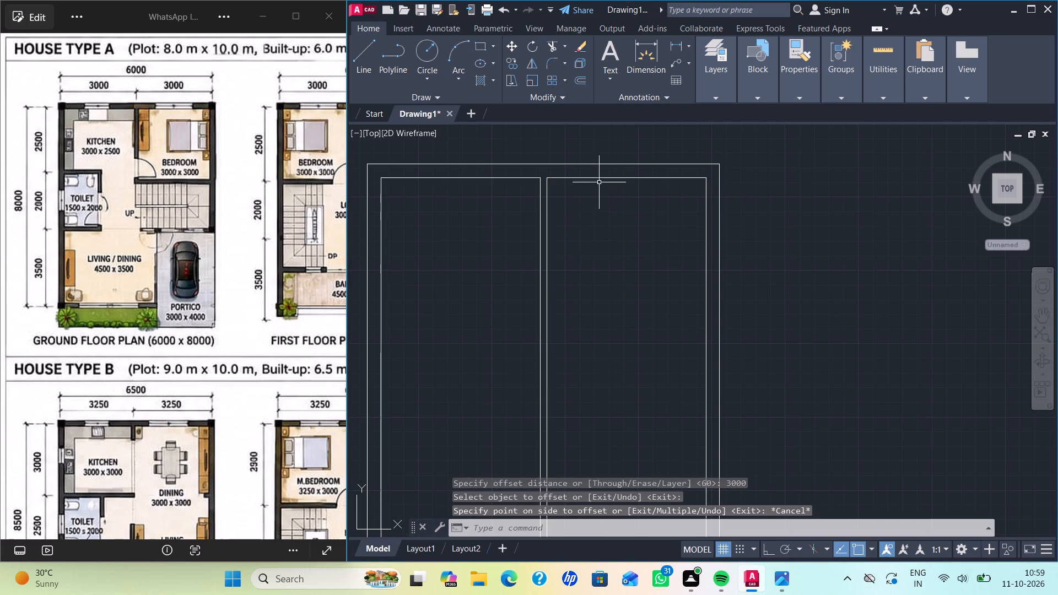
Explode the trimmed inner outline into separate lines.
{"action": "left_click", "coordinate": [603, 178]}
{"action": "key", "text": "x"}
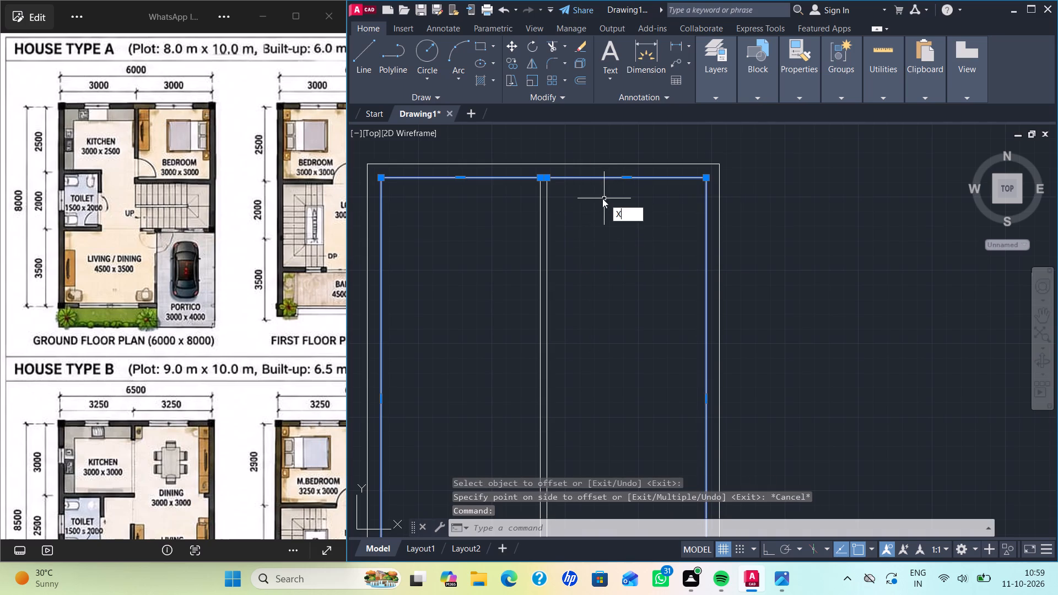
{"action": "key", "text": "Return"}
Offset the bedroom's top inner wall line downward by 3000 to mark the bedroom's lower wall face.
{"action": "key", "text": "o"}
{"action": "key", "text": "Return"}
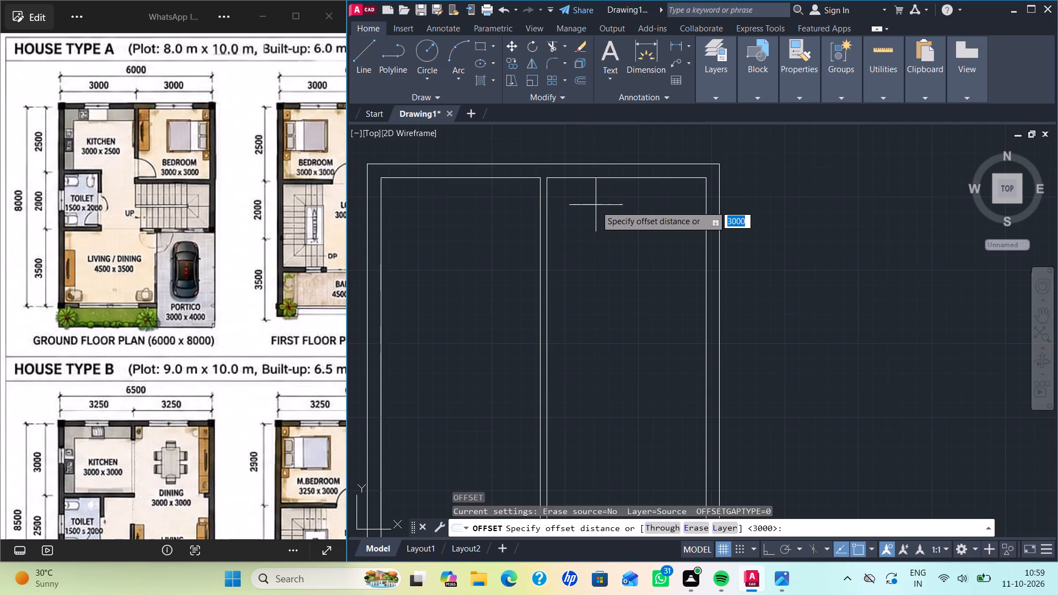
{"action": "key", "text": "Return"}
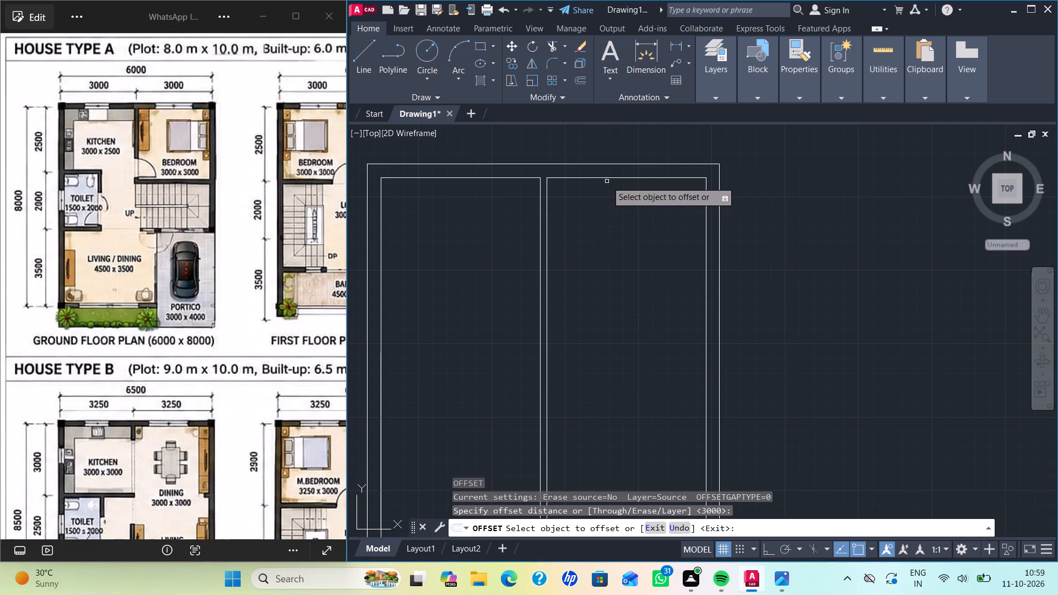
{"action": "left_click", "coordinate": [608, 178]}
{"action": "left_click", "coordinate": [605, 280]}
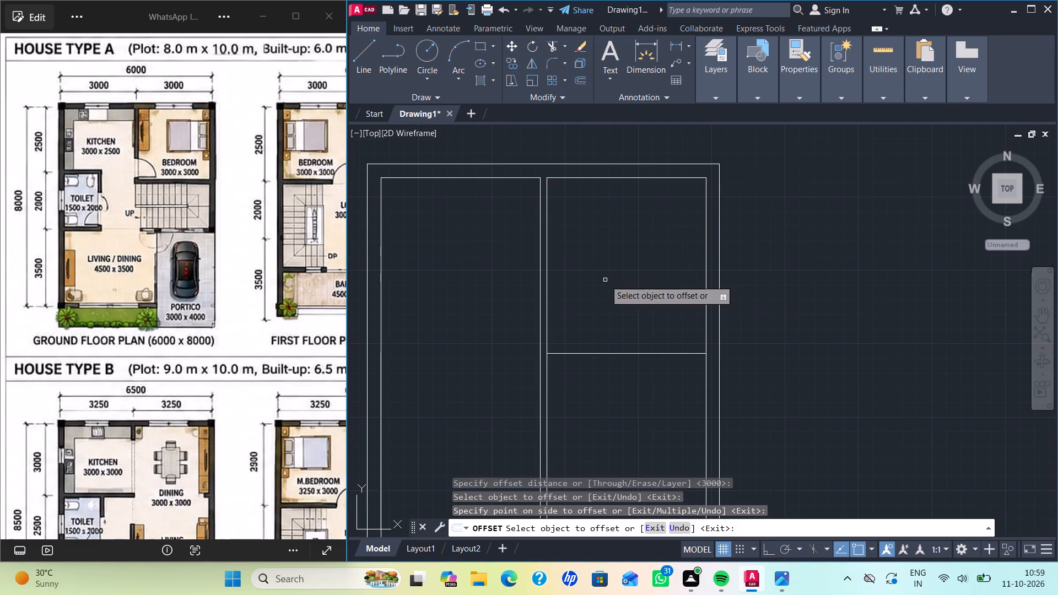
Offset the bedroom's lower wall line downward by 120 to give the wall its thickness.
{"action": "middle_click_drag", "start_coordinate": [608, 280], "coordinate": [608, 234]}
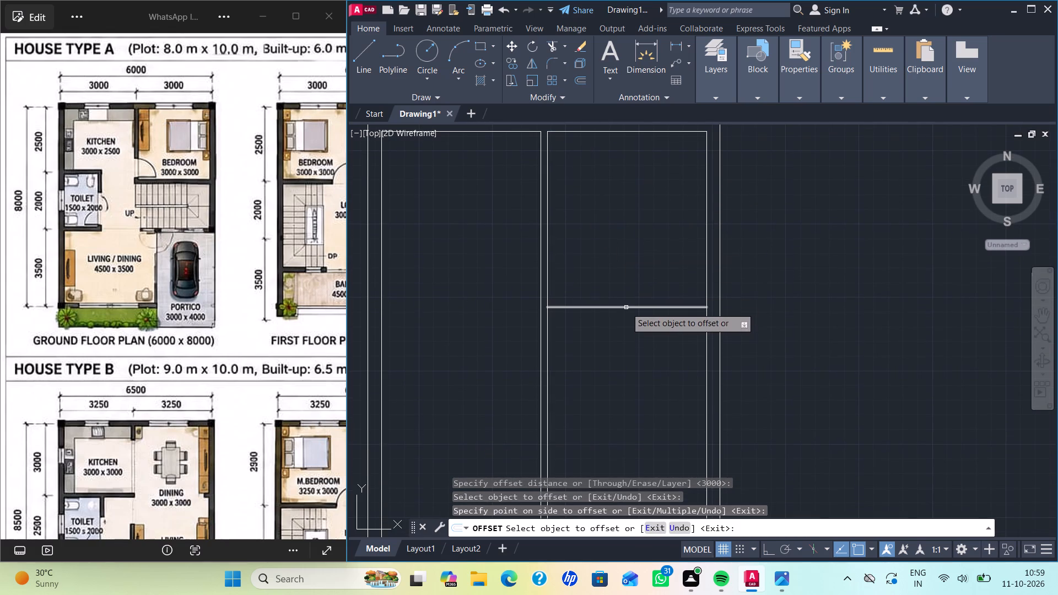
{"action": "left_click", "coordinate": [627, 306]}
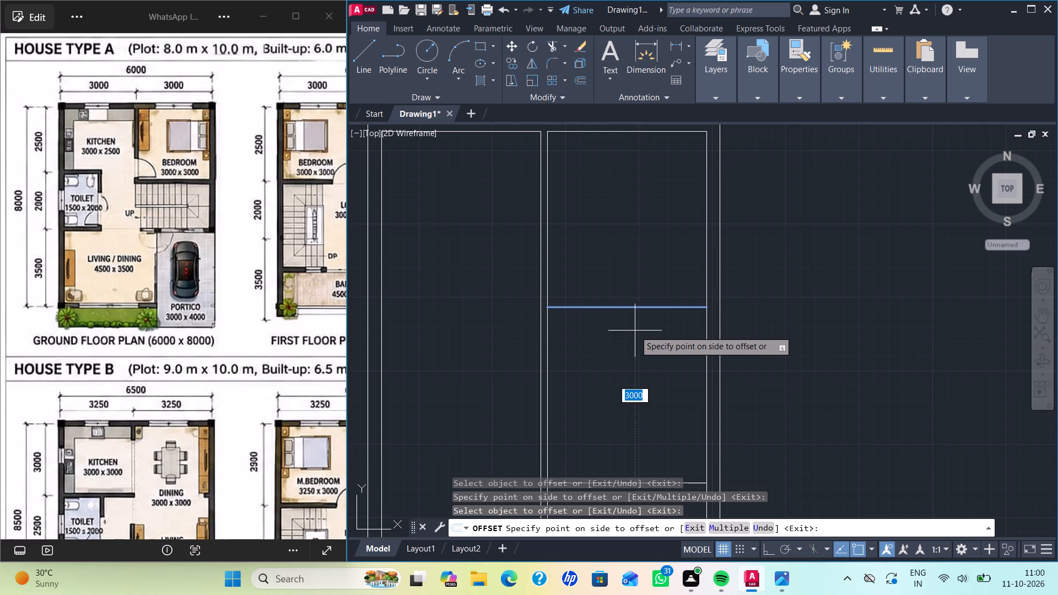
{"action": "type", "text": "12"}
{"action": "key", "text": "0"}
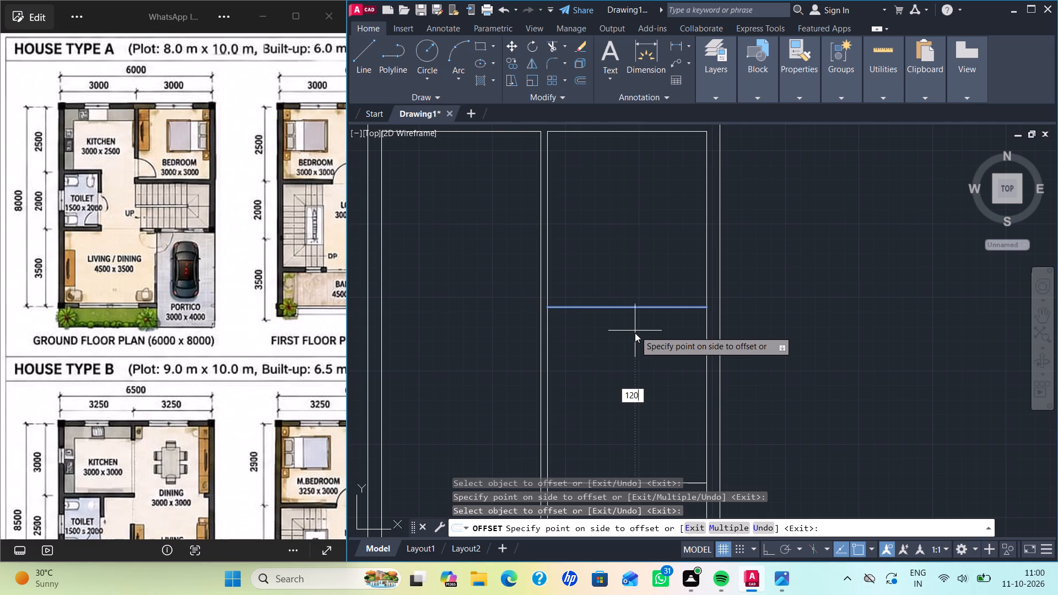
{"action": "key", "text": "Return"}
Offset the kitchen's top inner wall line downward by 2500, and the resulting line by 120, to form the kitchen's lower wall.
{"action": "scroll", "coordinate": [635, 331], "scroll_direction": "down", "scroll_amount": 1}
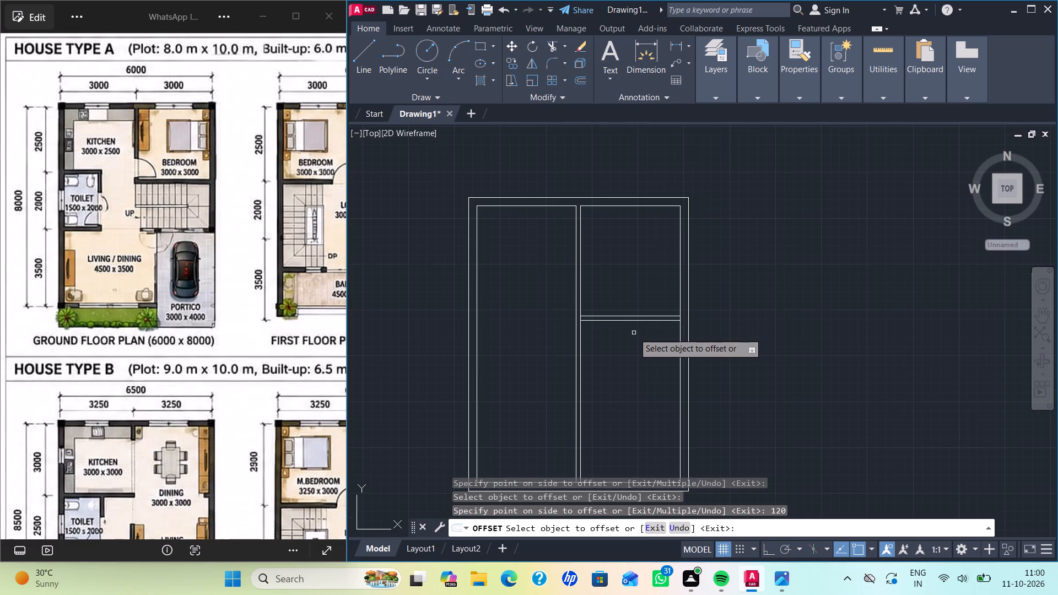
{"action": "middle_click_drag", "start_coordinate": [628, 333], "coordinate": [634, 328]}
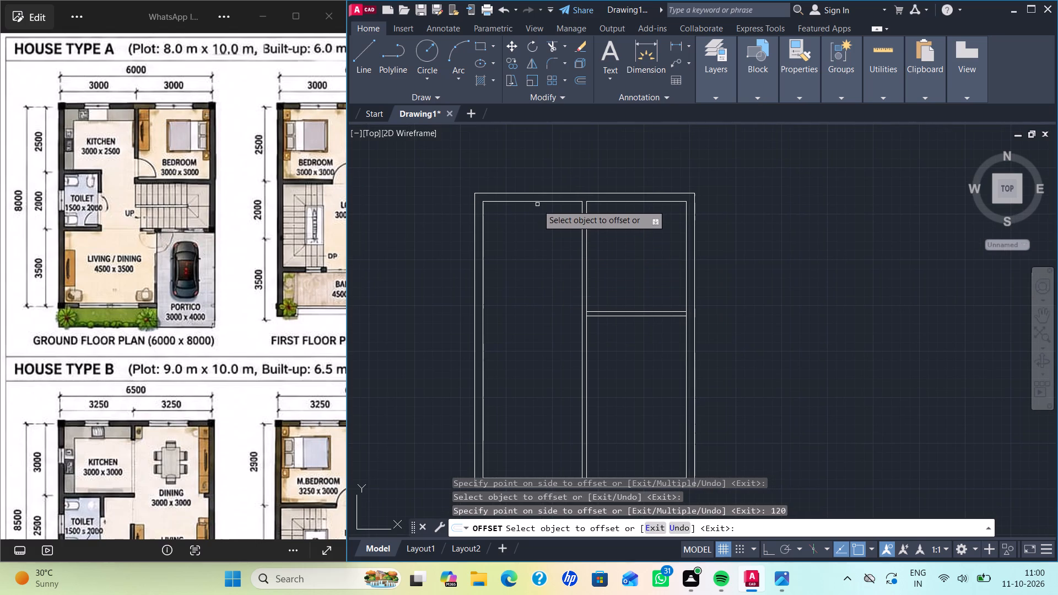
{"action": "left_click", "coordinate": [537, 202]}
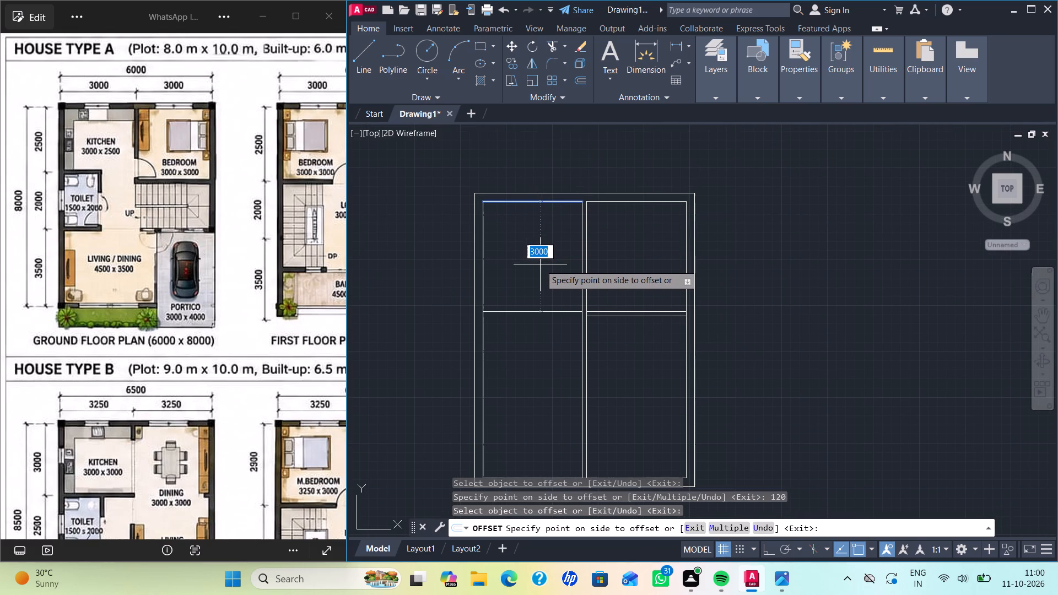
{"action": "type", "text": "25"}
{"action": "key", "text": "0"}
{"action": "key", "text": "0"}
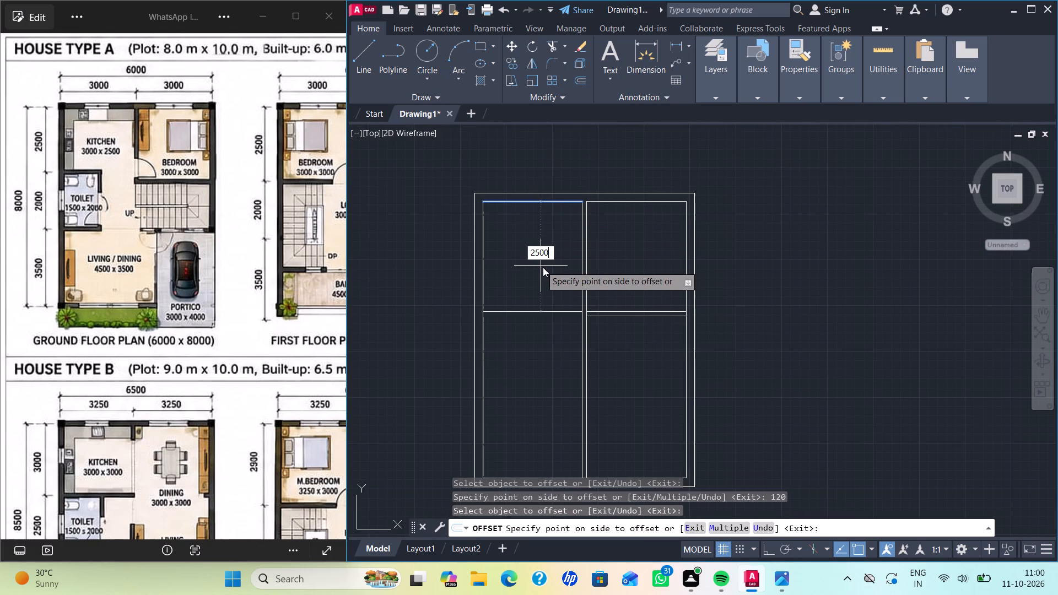
{"action": "key", "text": "Return"}
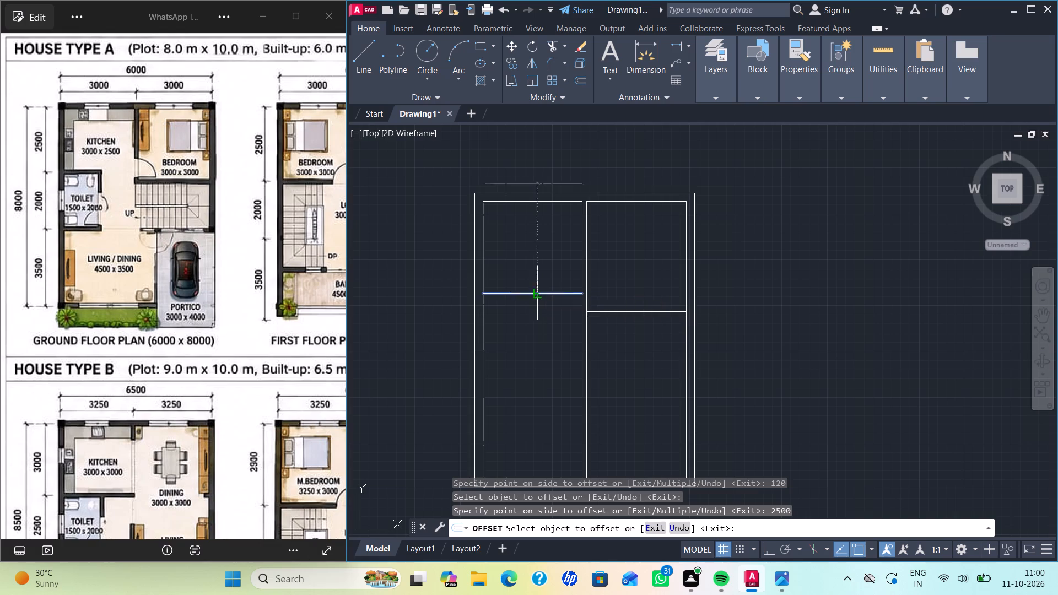
{"action": "left_click", "coordinate": [537, 293]}
{"action": "key", "text": "1"}
{"action": "key", "text": "2"}
{"action": "key", "text": "0"}
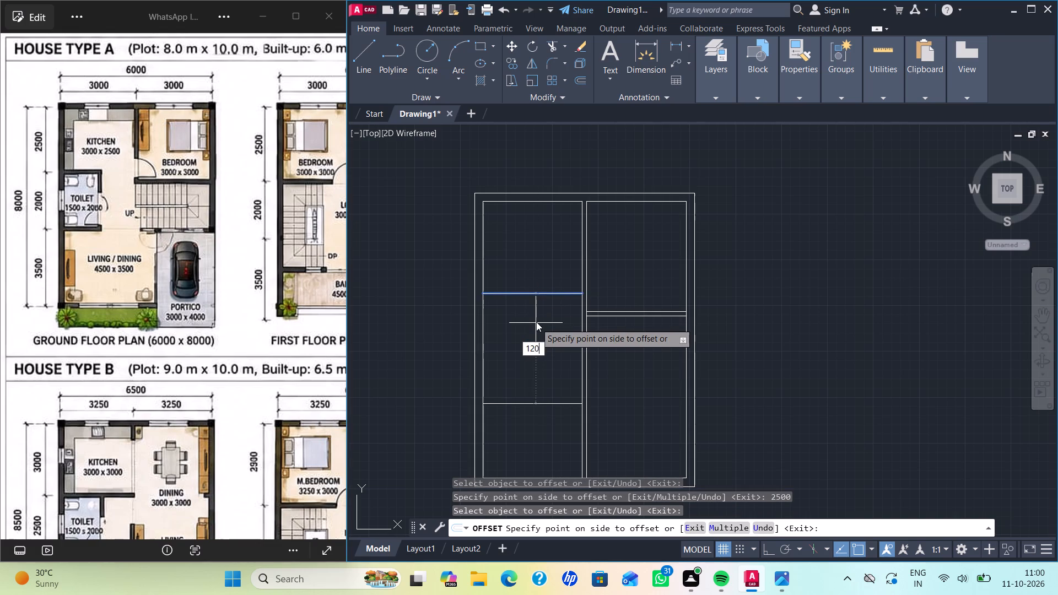
{"action": "key", "text": "Return"}
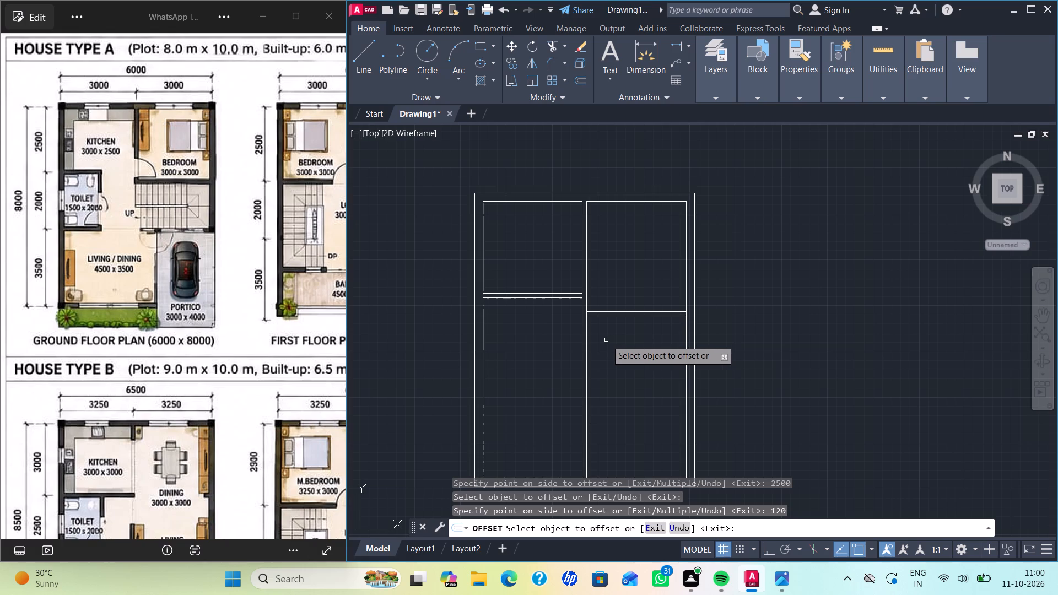
Mark the toilet's inner faces by offsetting the west inner wall line 1500 inward and the kitchen wall's lower face 2000 downward.
{"action": "middle_click_drag", "start_coordinate": [554, 344], "coordinate": [558, 298]}
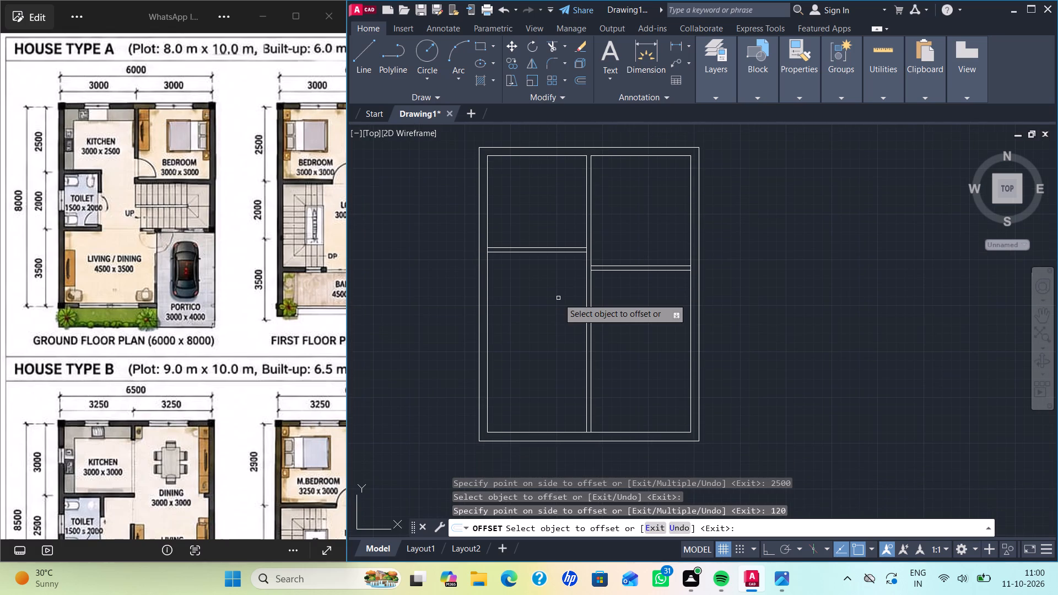
{"action": "left_click", "coordinate": [487, 305]}
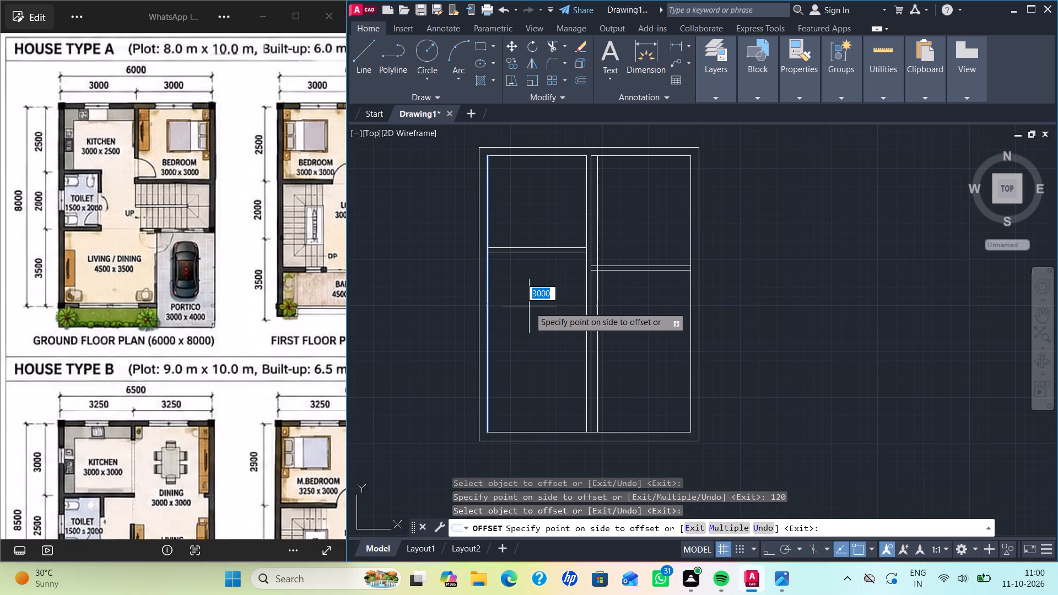
{"action": "type", "text": "15"}
{"action": "type", "text": "00"}
{"action": "key", "text": "Return"}
{"action": "left_click", "coordinate": [519, 252]}
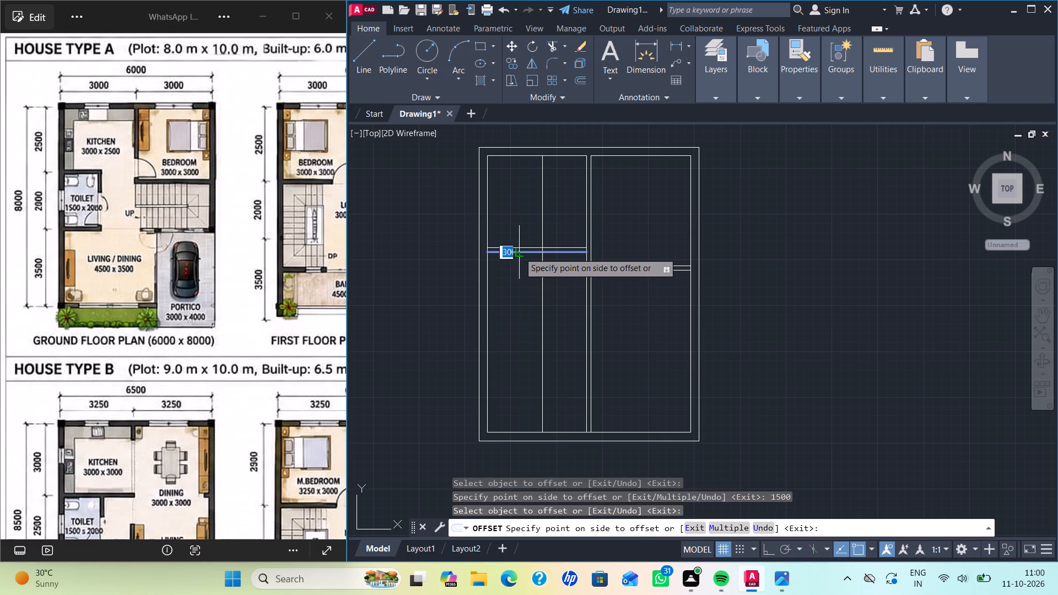
{"action": "type", "text": "200"}
{"action": "key", "text": "0"}
{"action": "key", "text": "Return"}
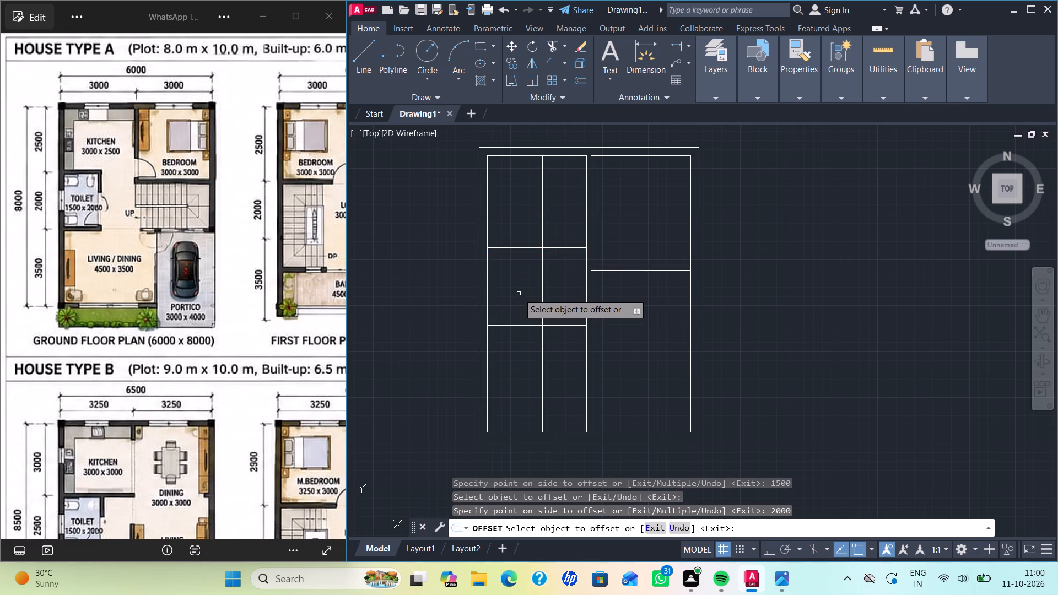
Offset the toilet's east and lower wall lines outward by 120 to form its two walls.
{"action": "left_click", "coordinate": [541, 286]}
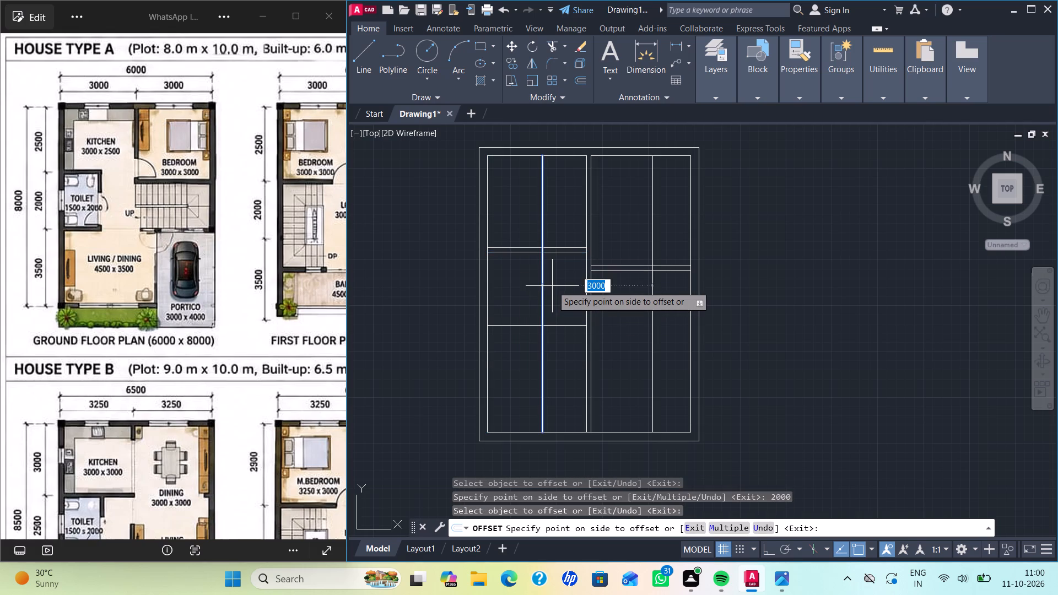
{"action": "type", "text": "12"}
{"action": "key", "text": "0"}
{"action": "key", "text": "Return"}
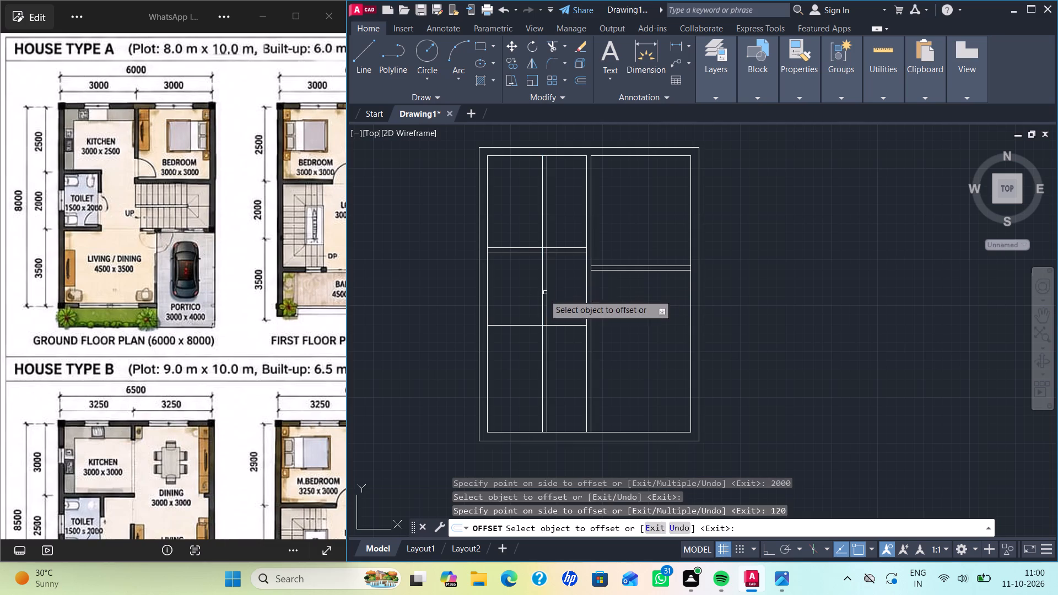
{"action": "left_click", "coordinate": [525, 325]}
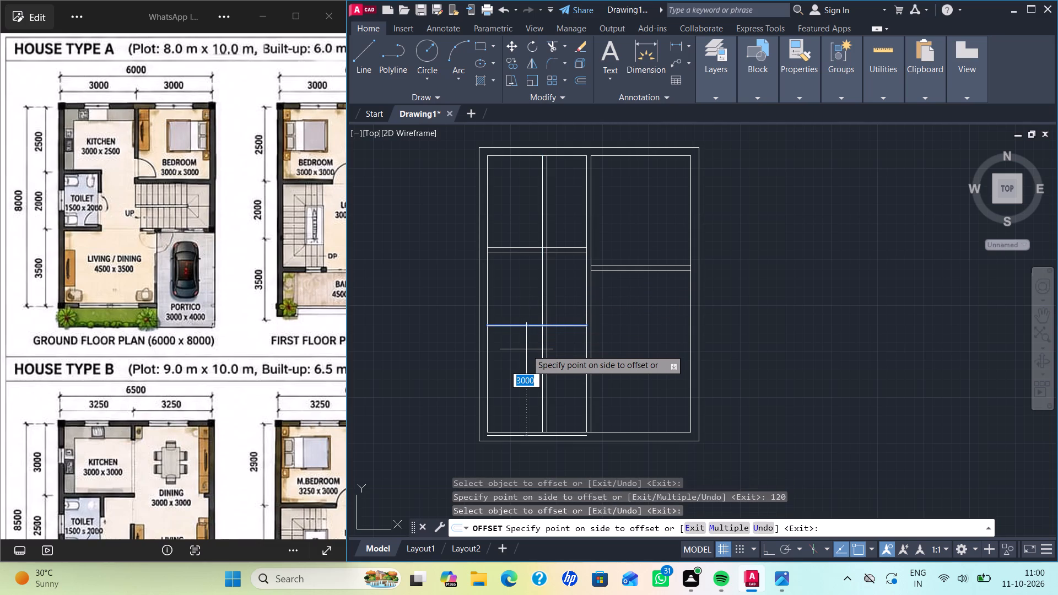
{"action": "type", "text": "120"}
{"action": "key", "text": "Return"}
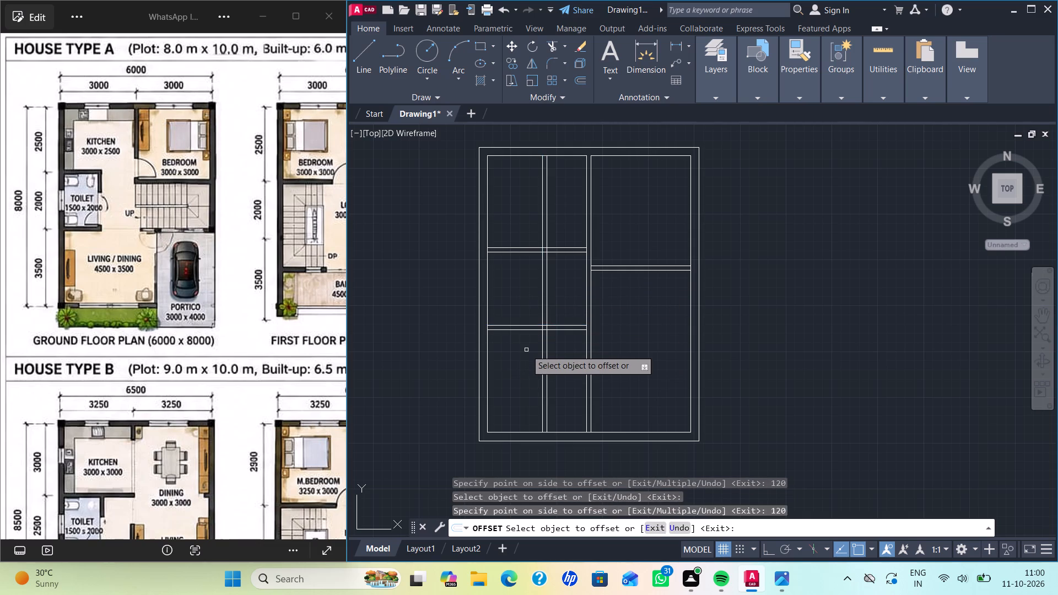
{"action": "key", "text": "Escape"}
Trim the wall lines extending beyond the toilet and clean up its upper and lower east corners.
{"action": "type", "text": "TR"}
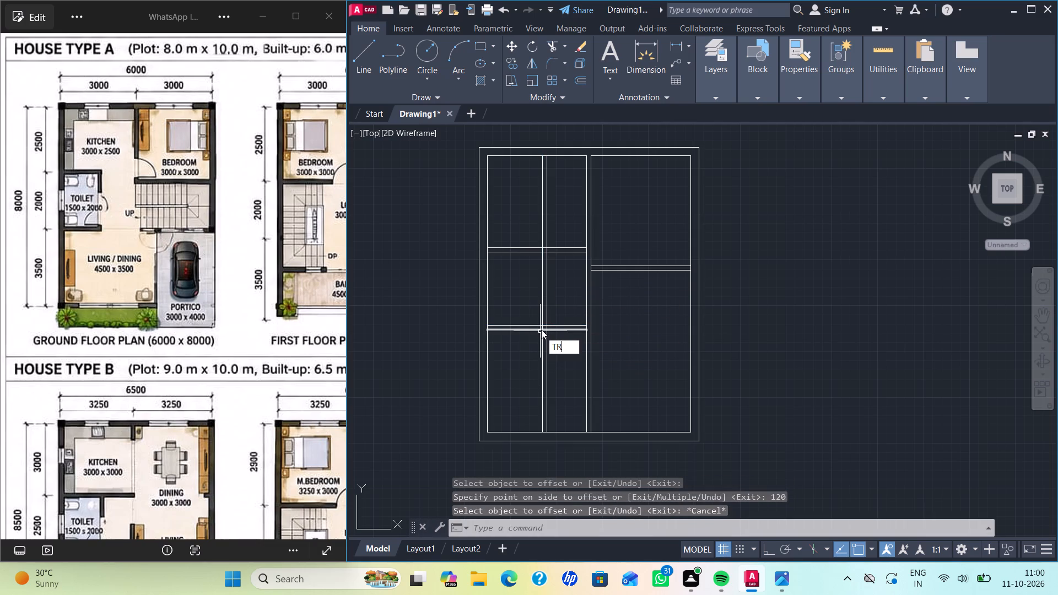
{"action": "key", "text": "Return"}
{"action": "left_click_drag", "start_coordinate": [566, 350], "coordinate": [528, 208]}
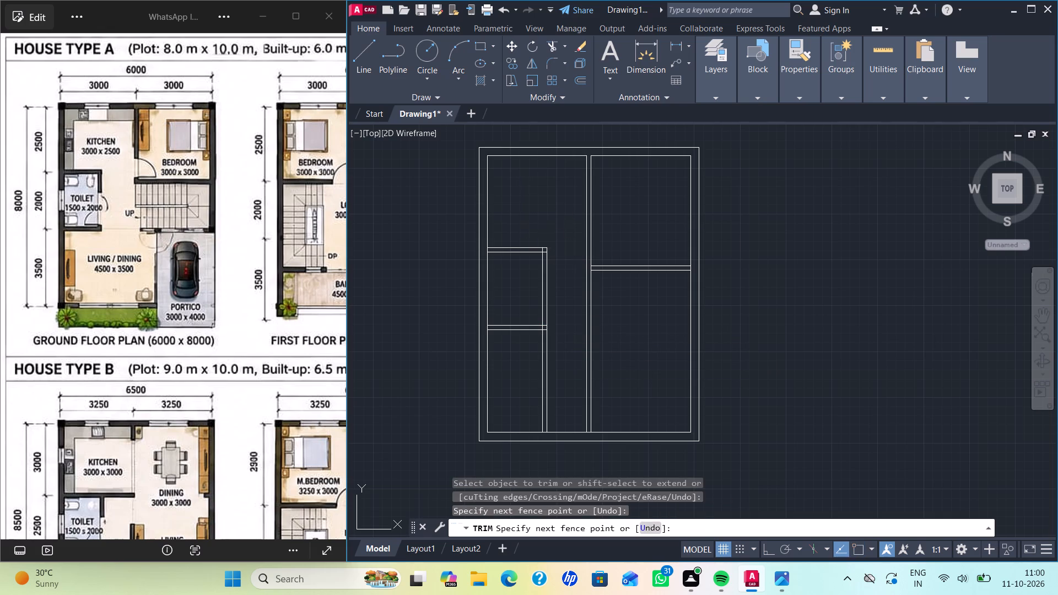
{"action": "left_click_drag", "start_coordinate": [560, 345], "coordinate": [522, 364]}
{"action": "scroll", "coordinate": [548, 339], "scroll_direction": "up", "scroll_amount": 3}
{"action": "left_click_drag", "start_coordinate": [528, 277], "coordinate": [525, 291]}
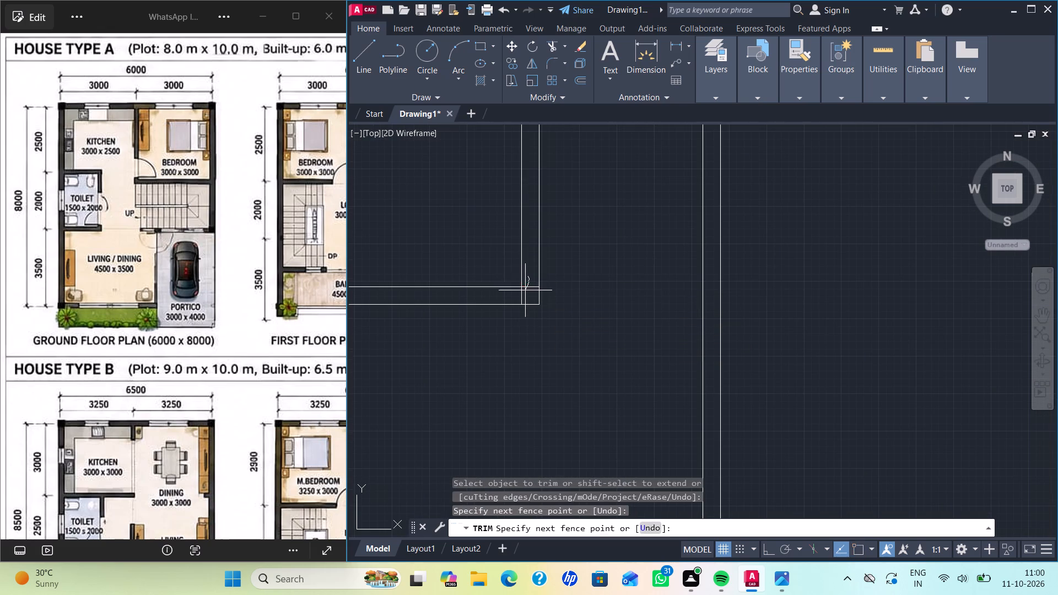
{"action": "left_click_drag", "start_coordinate": [525, 291], "coordinate": [510, 297]}
{"action": "scroll", "coordinate": [576, 280], "scroll_direction": "down", "scroll_amount": 3}
{"action": "scroll", "coordinate": [566, 212], "scroll_direction": "up", "scroll_amount": 4}
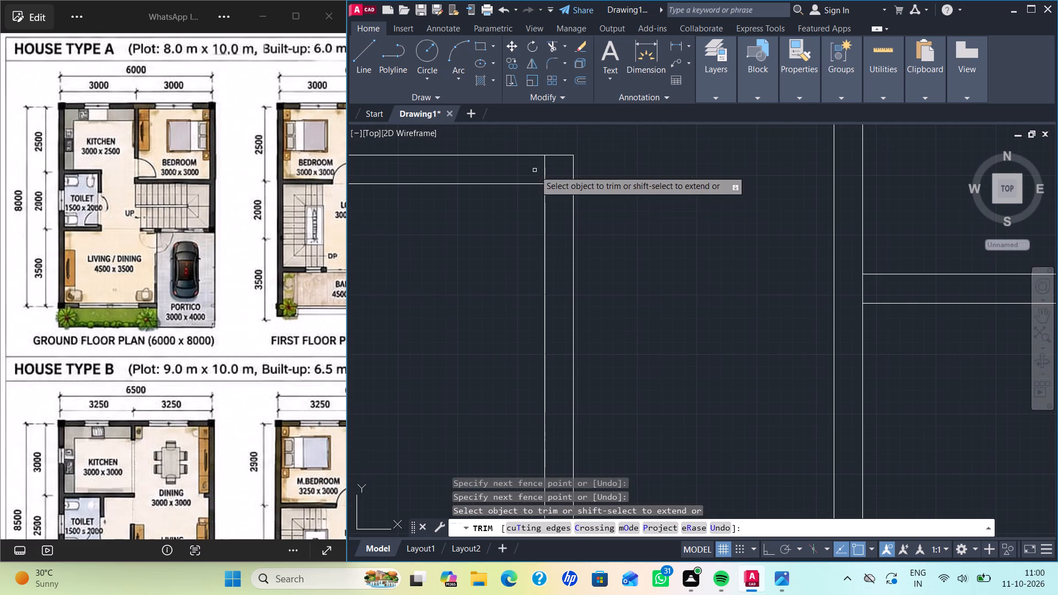
{"action": "left_click_drag", "start_coordinate": [541, 170], "coordinate": [559, 217]}
{"action": "scroll", "coordinate": [554, 219], "scroll_direction": "down", "scroll_amount": 3}
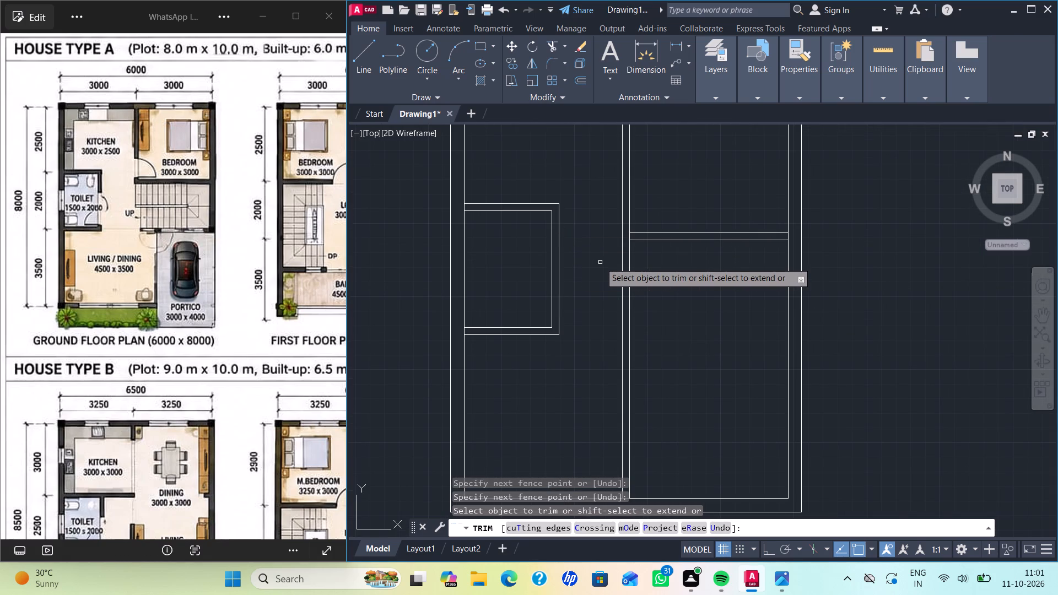
Trim away the central wall below the bedroom and clean up the bedroom's lower west wall corner.
{"action": "scroll", "coordinate": [600, 266], "scroll_direction": "down", "scroll_amount": 1}
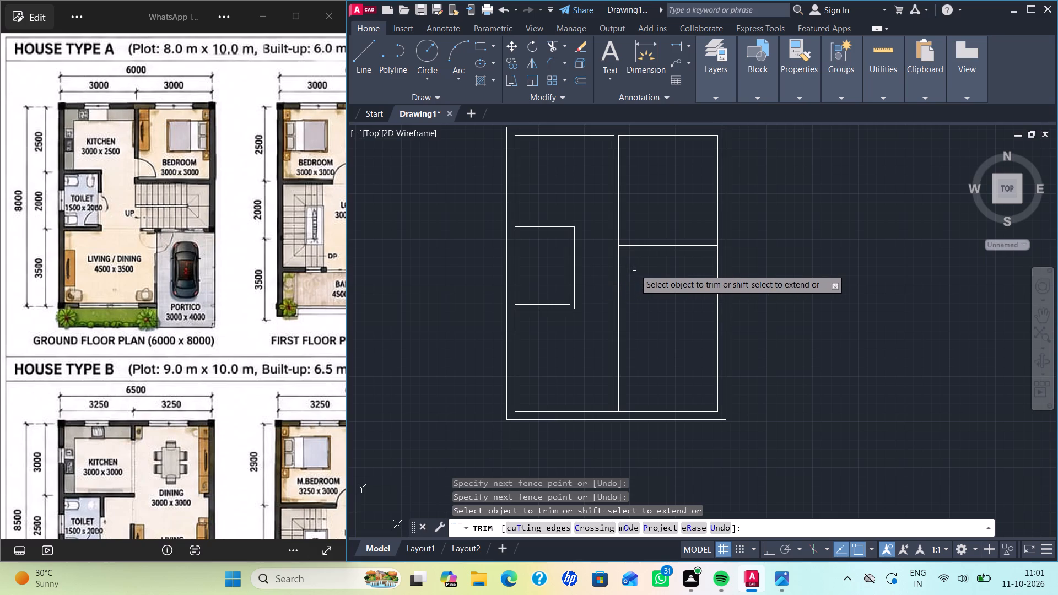
{"action": "scroll", "coordinate": [634, 267], "scroll_direction": "up", "scroll_amount": 2}
{"action": "left_click", "coordinate": [601, 223], "text": "shift"}
{"action": "left_click_drag", "start_coordinate": [607, 251], "coordinate": [579, 258]}
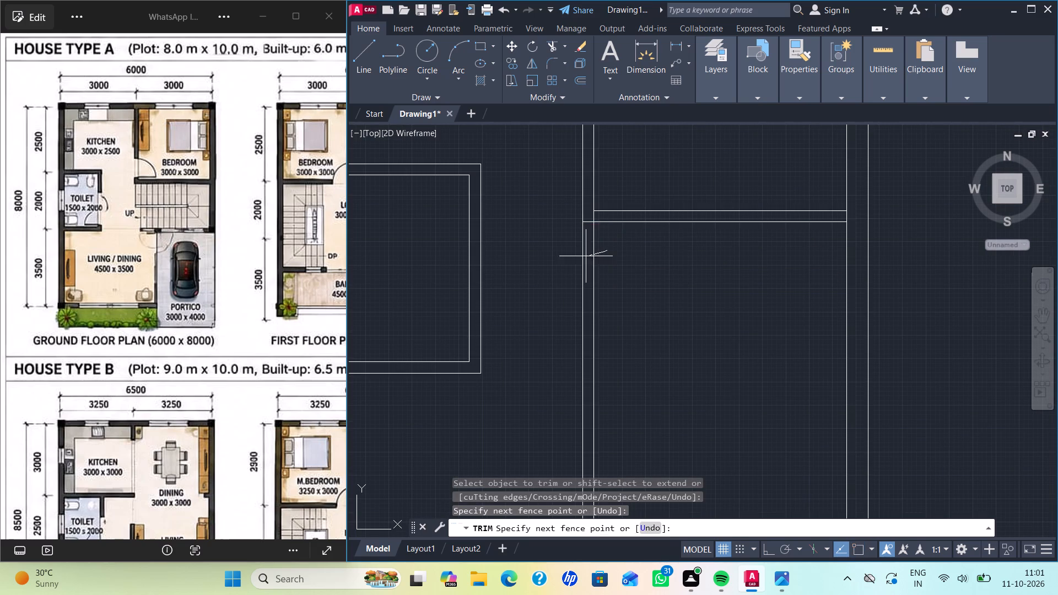
{"action": "left_click_drag", "start_coordinate": [579, 258], "coordinate": [563, 262]}
{"action": "scroll", "coordinate": [584, 264], "scroll_direction": "down", "scroll_amount": 2}
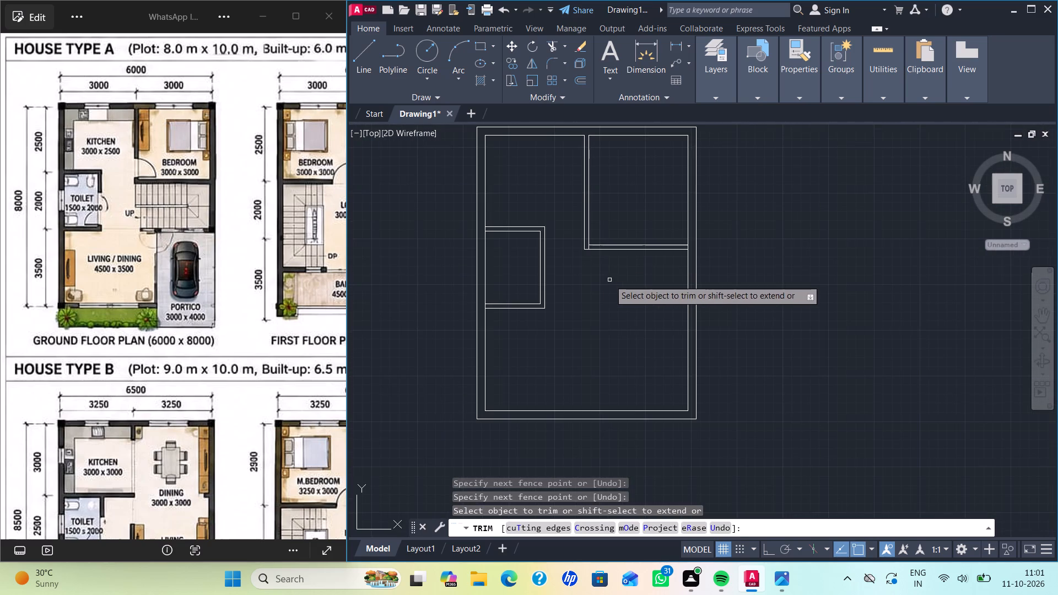
{"action": "scroll", "coordinate": [592, 250], "scroll_direction": "up", "scroll_amount": 4}
{"action": "left_click", "coordinate": [561, 230]}
{"action": "scroll", "coordinate": [613, 272], "scroll_direction": "down", "scroll_amount": 4}
{"action": "middle_click_drag", "start_coordinate": [641, 299], "coordinate": [627, 302]}
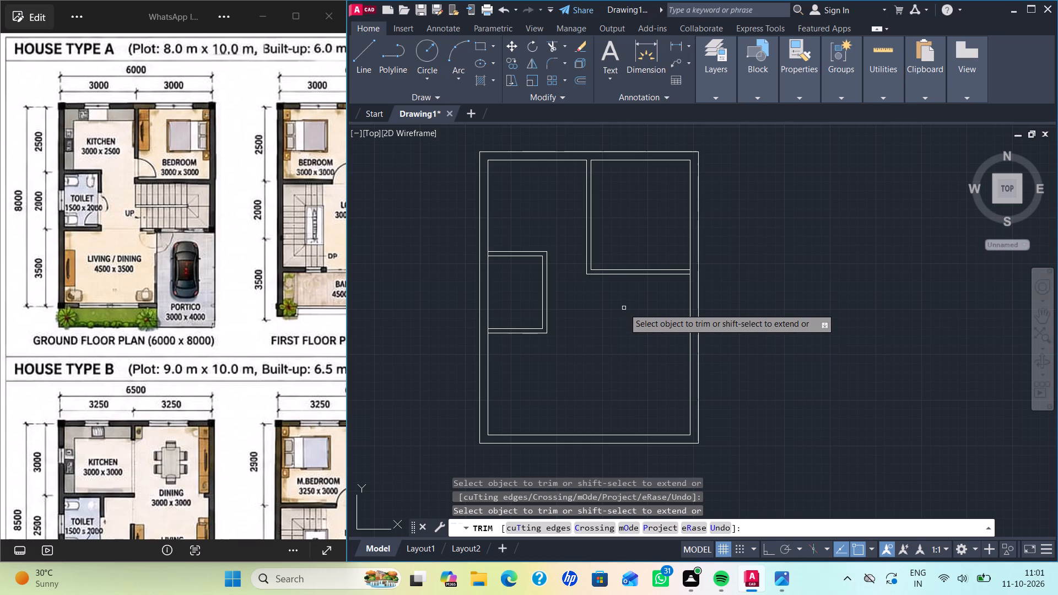
Draw a 2830 horizontal line below the bedroom to the east inner wall, level with the toilet wall's lower face and starting under the bedroom's outer corner.
{"action": "scroll", "coordinate": [570, 322], "scroll_direction": "up", "scroll_amount": 1}
{"action": "middle_click_drag", "start_coordinate": [632, 339], "coordinate": [550, 293]}
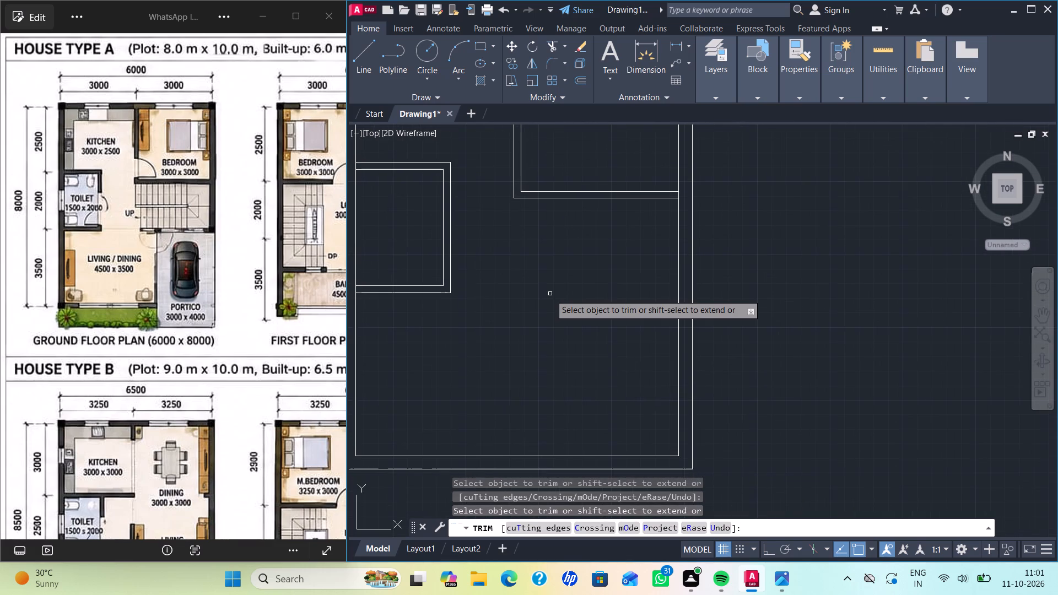
{"action": "key", "text": "Escape"}
{"action": "key", "text": "l"}
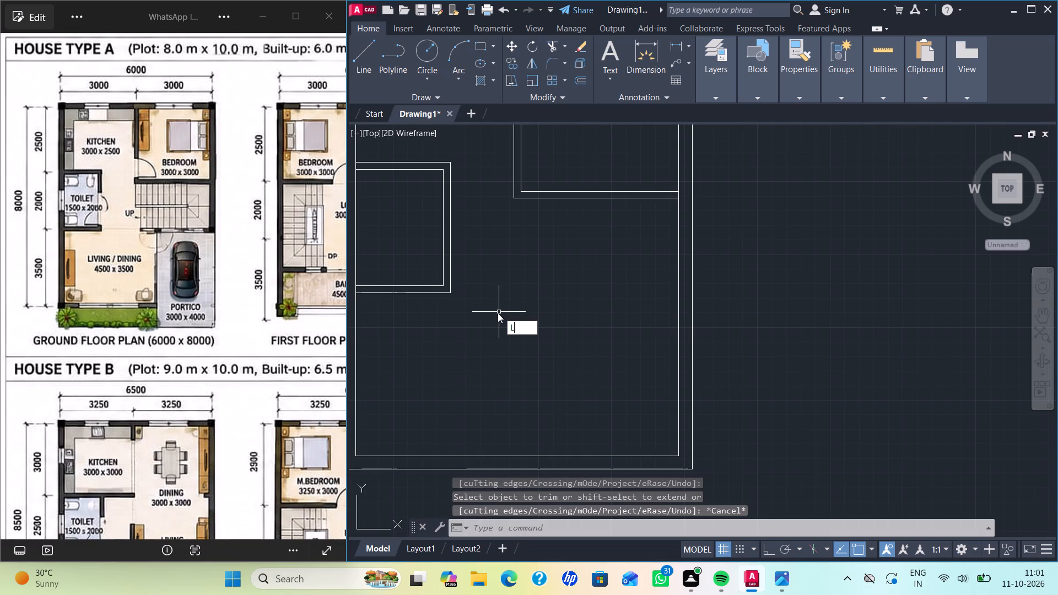
{"action": "key", "text": "Return"}
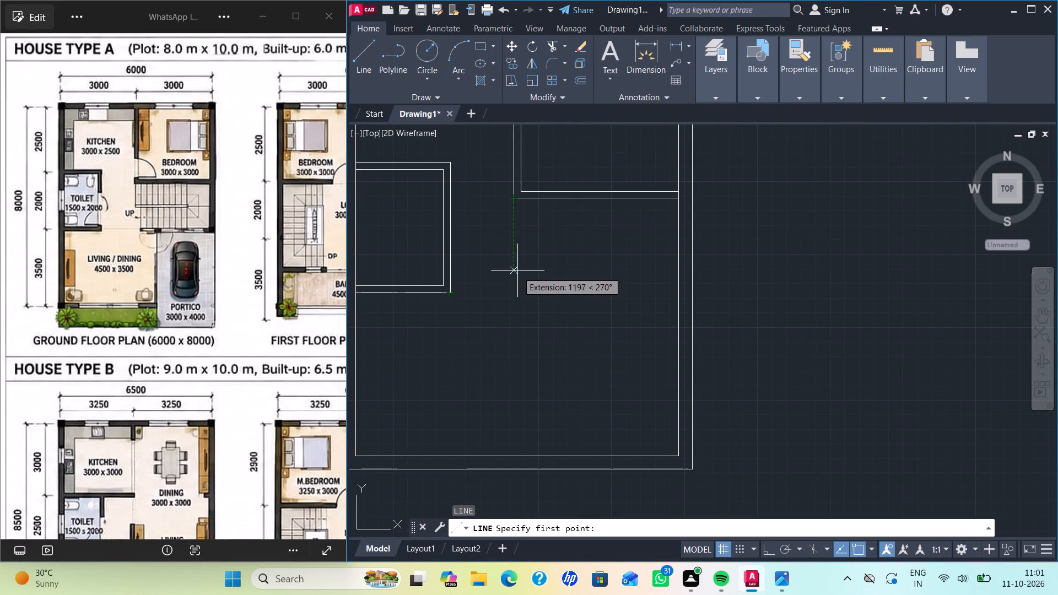
{"action": "left_click", "coordinate": [517, 294]}
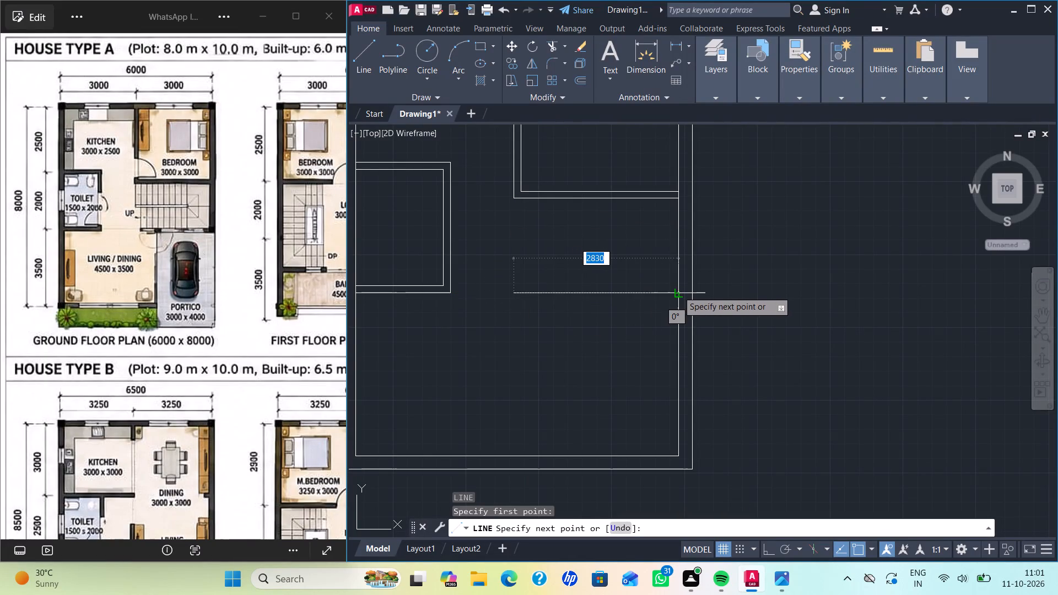
{"action": "left_click", "coordinate": [678, 291]}
{"action": "key", "text": "Escape"}
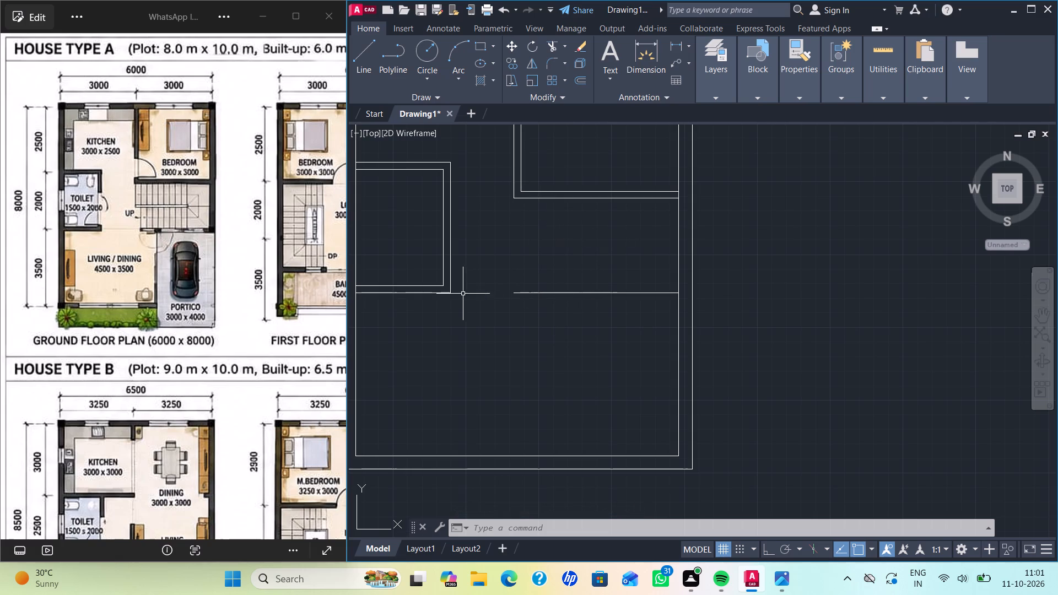
Draw a parallel 2830 line above the lower stair wall line, level with the toilet's inner lower face and ending at the east inner wall.
{"action": "key", "text": "l"}
{"action": "key", "text": "Return"}
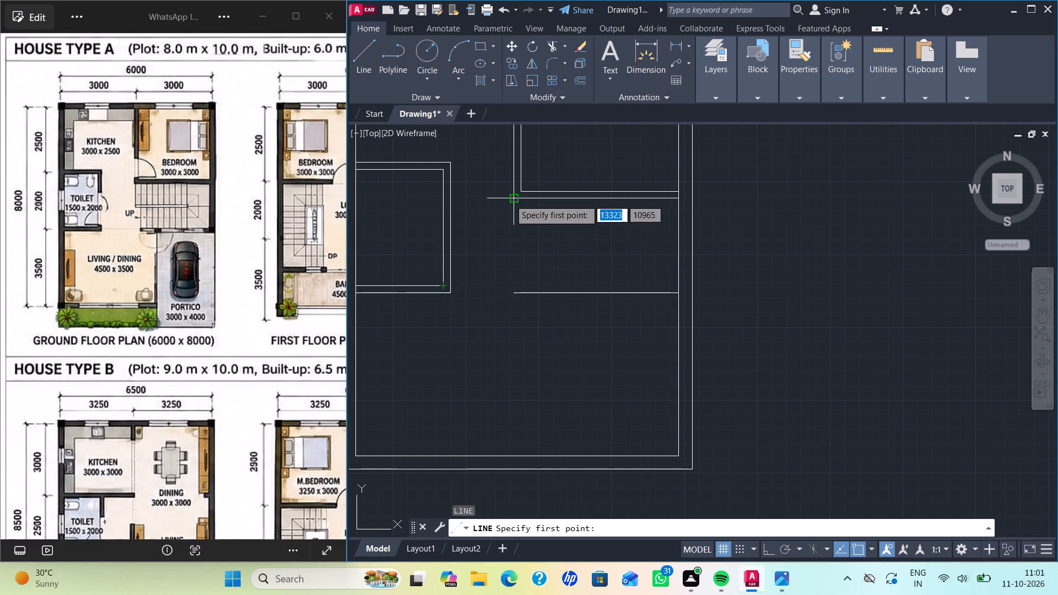
{"action": "left_click", "coordinate": [517, 285]}
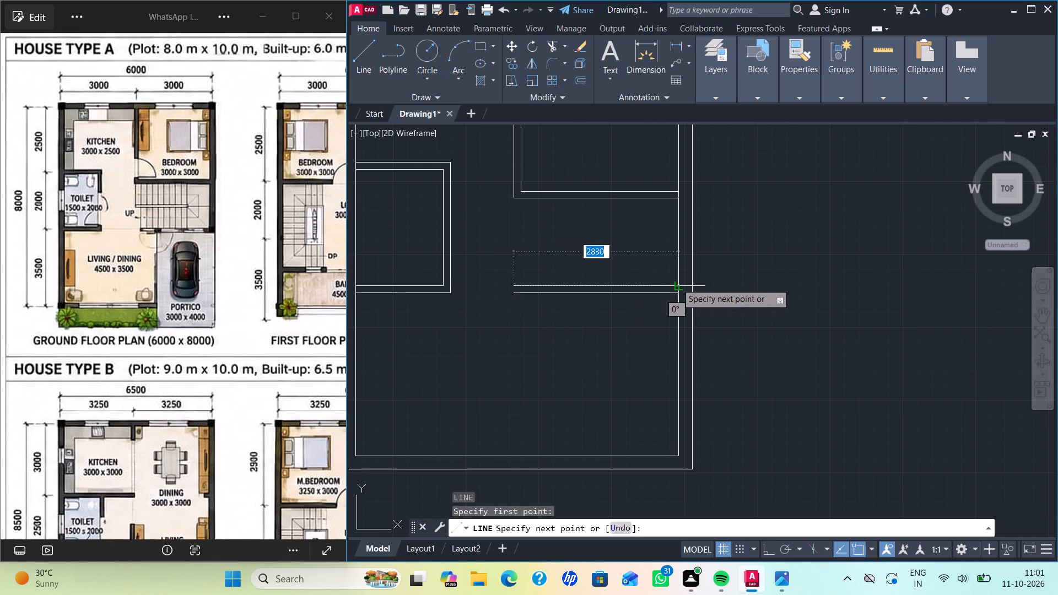
{"action": "left_click", "coordinate": [678, 283]}
{"action": "key", "text": "Escape"}
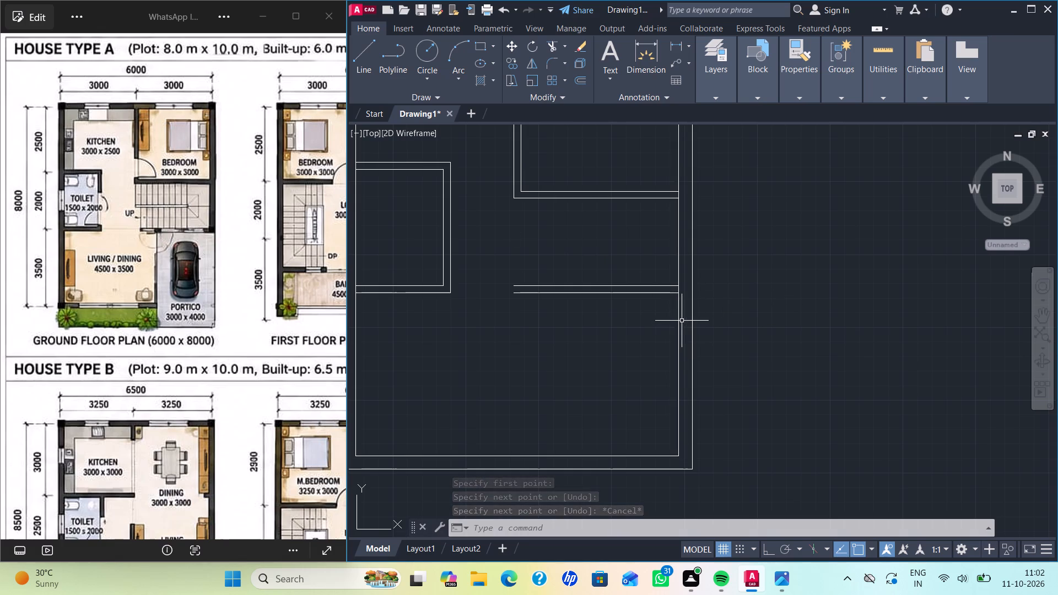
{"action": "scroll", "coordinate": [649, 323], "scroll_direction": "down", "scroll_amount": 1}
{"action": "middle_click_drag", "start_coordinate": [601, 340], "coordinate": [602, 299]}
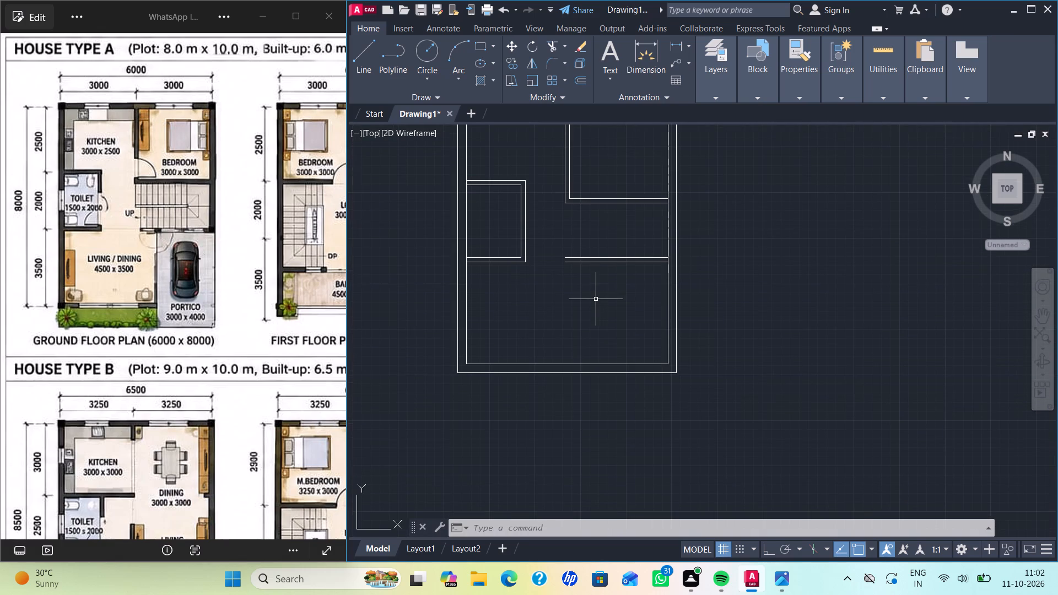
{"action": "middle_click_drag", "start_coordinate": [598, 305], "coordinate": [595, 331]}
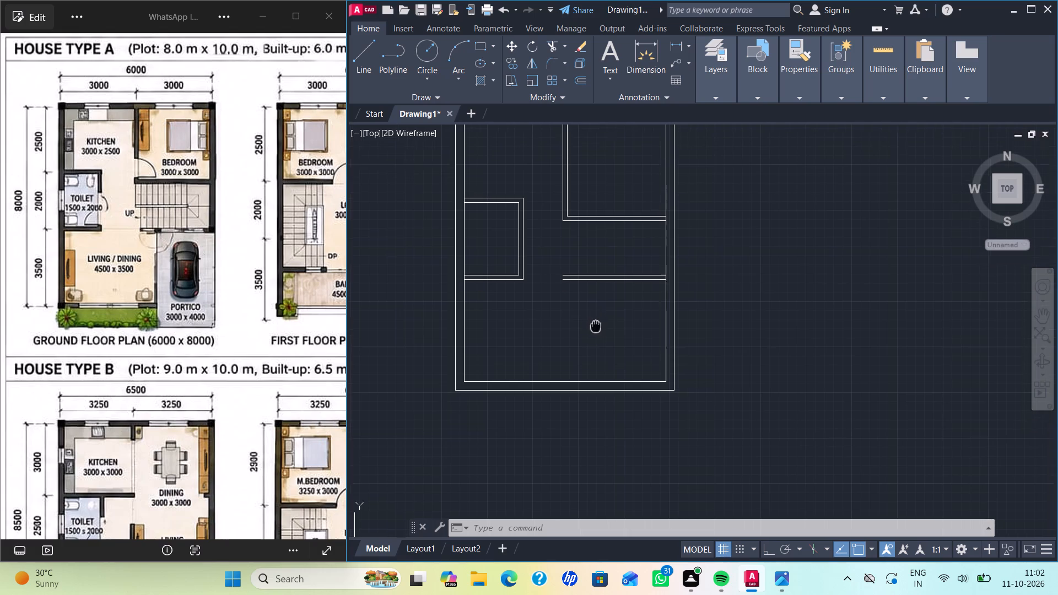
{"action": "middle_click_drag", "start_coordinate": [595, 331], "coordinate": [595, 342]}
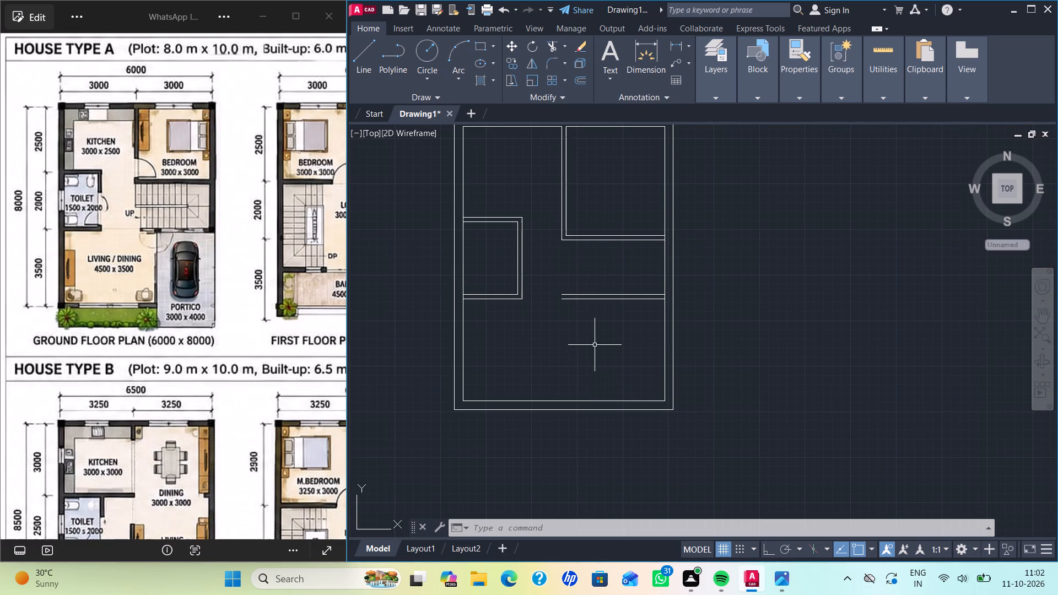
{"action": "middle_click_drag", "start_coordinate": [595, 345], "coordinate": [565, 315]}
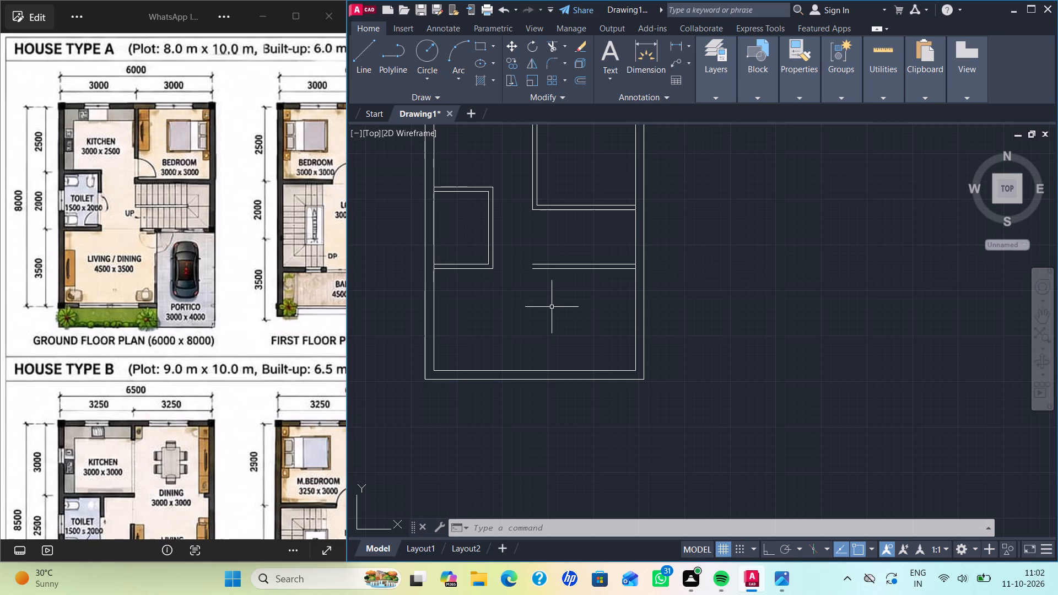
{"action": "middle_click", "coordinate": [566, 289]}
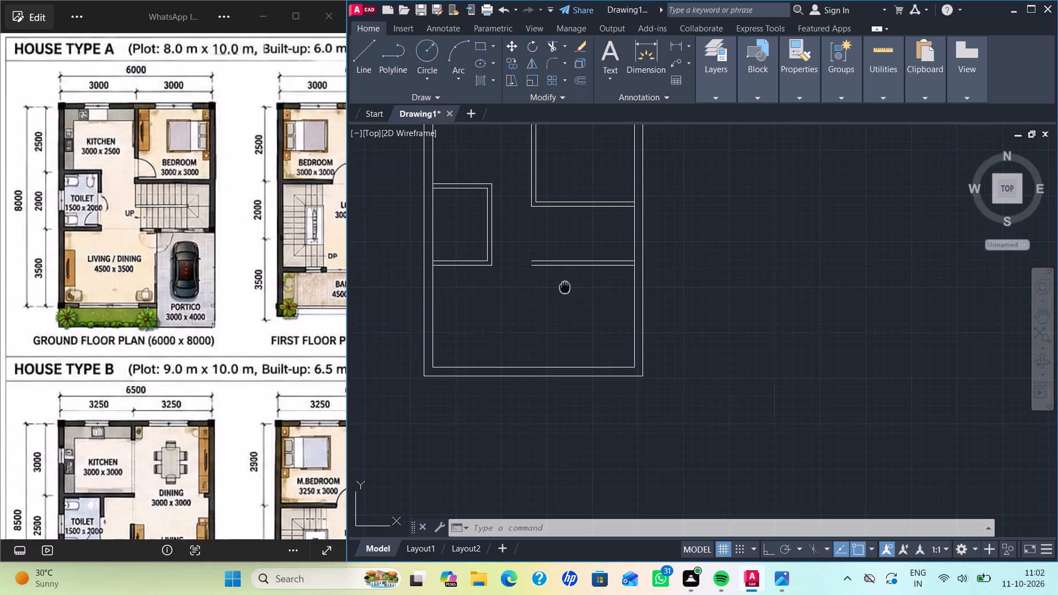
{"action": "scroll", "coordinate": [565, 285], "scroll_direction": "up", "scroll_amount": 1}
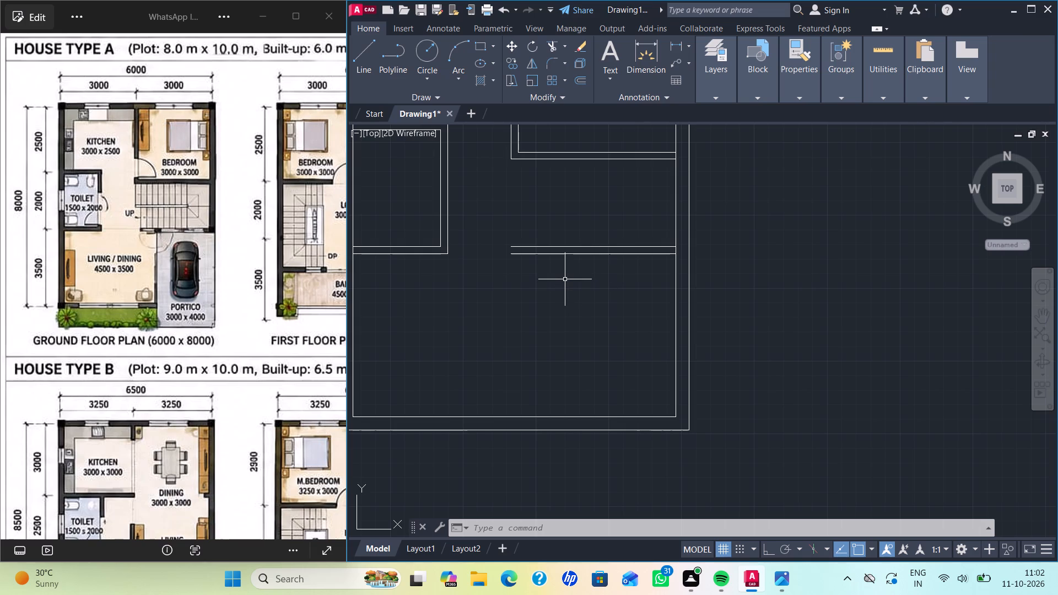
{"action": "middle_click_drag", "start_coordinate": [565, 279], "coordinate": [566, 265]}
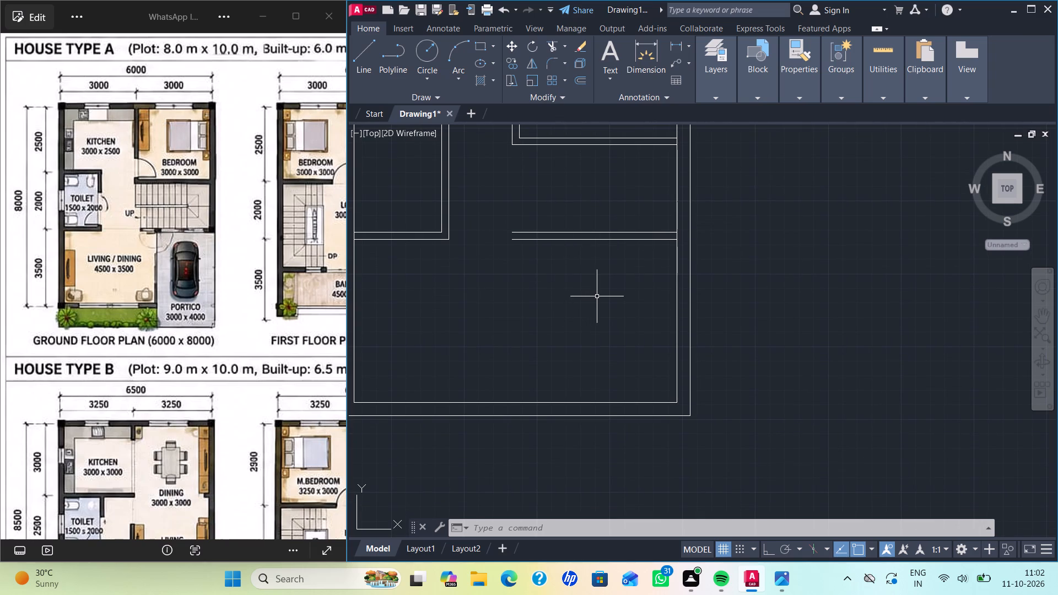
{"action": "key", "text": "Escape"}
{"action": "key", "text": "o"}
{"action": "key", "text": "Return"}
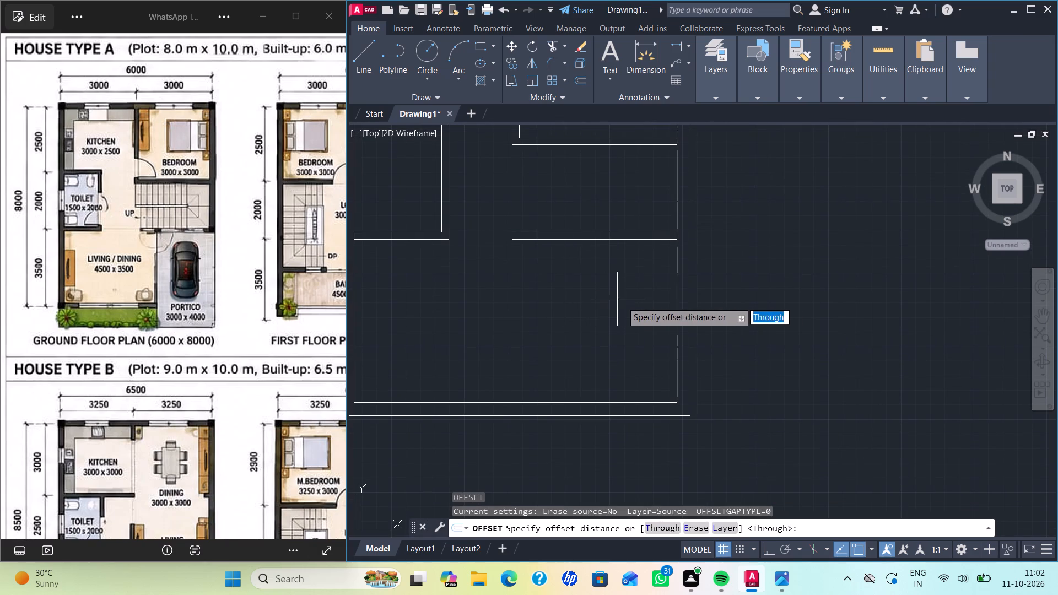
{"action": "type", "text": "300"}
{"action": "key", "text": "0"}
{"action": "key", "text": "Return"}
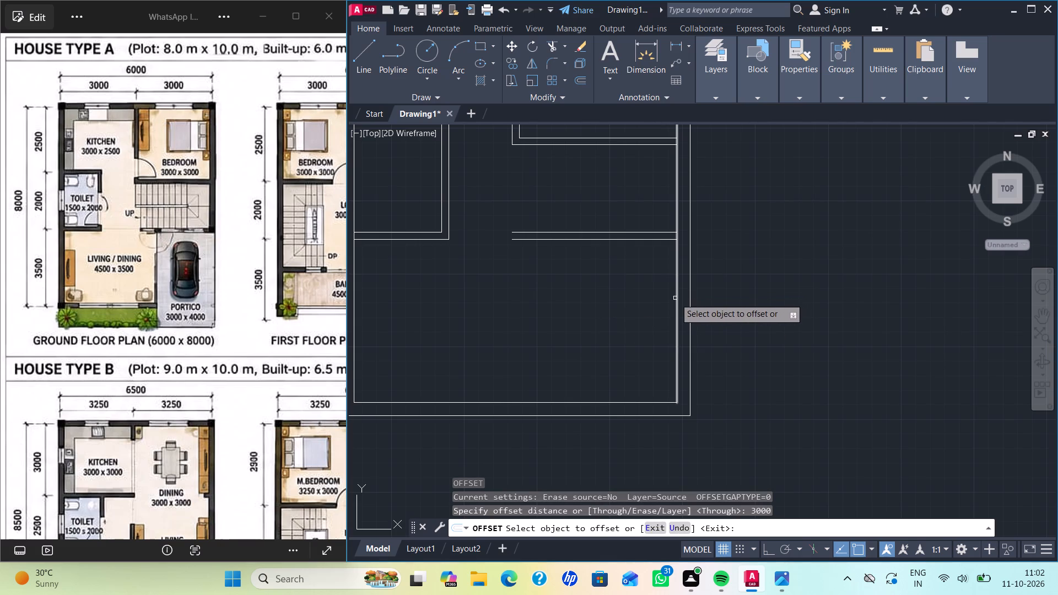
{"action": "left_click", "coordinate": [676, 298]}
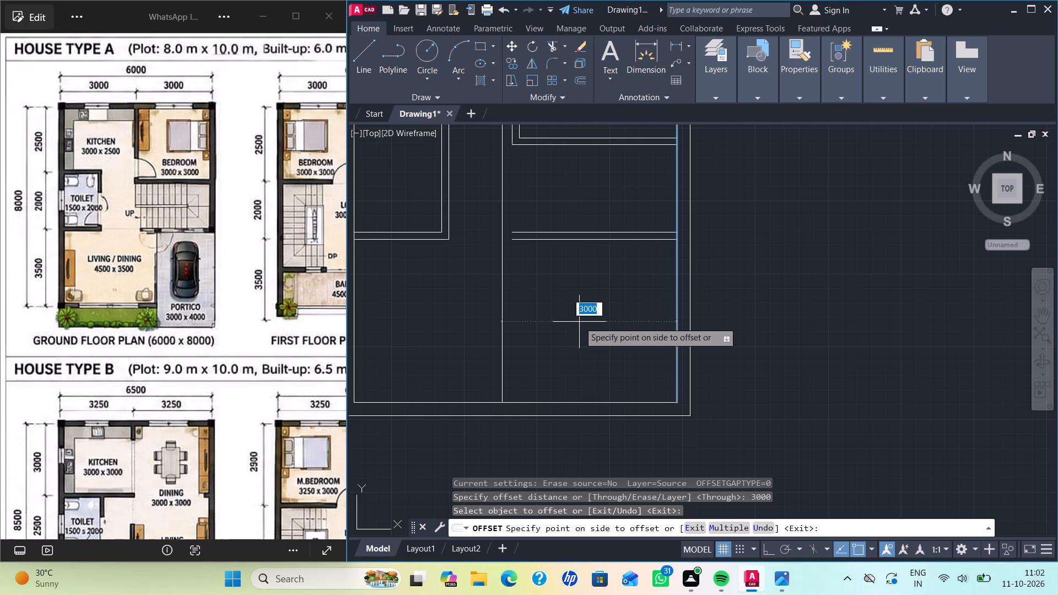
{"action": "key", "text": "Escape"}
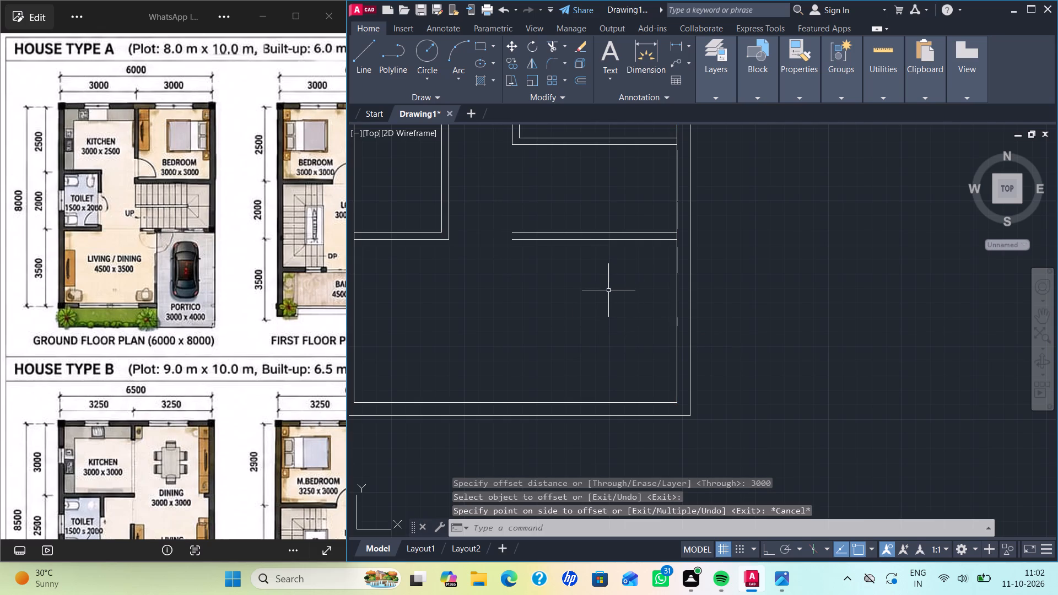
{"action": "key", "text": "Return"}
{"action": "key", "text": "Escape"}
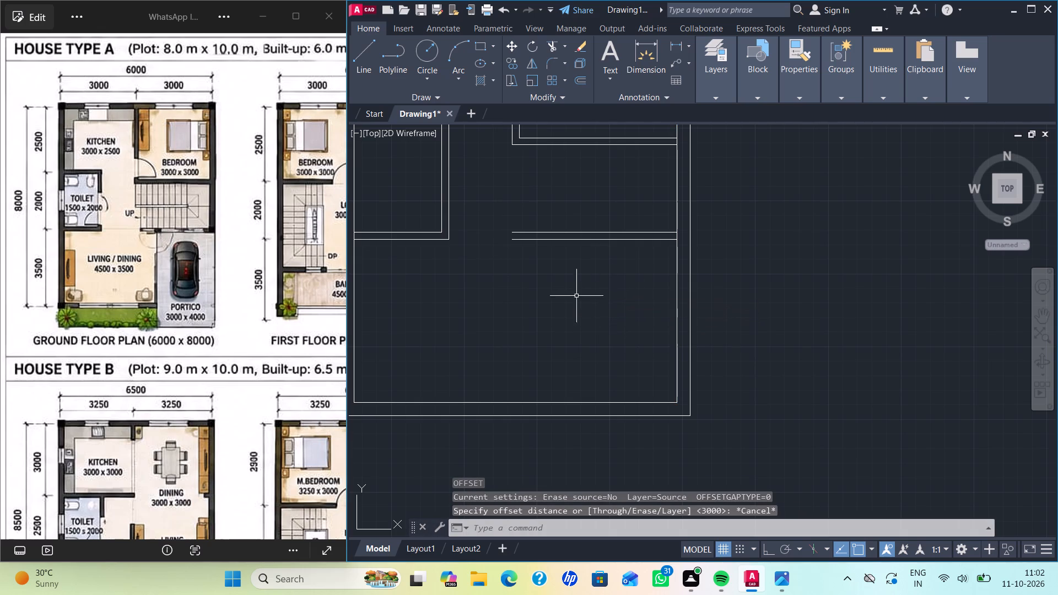
Draw the portico outline from the lower stair wall line: about 3671 down, 2536 east, and up to the house's outer southeast corner.
{"action": "key", "text": "l"}
{"action": "key", "text": "Return"}
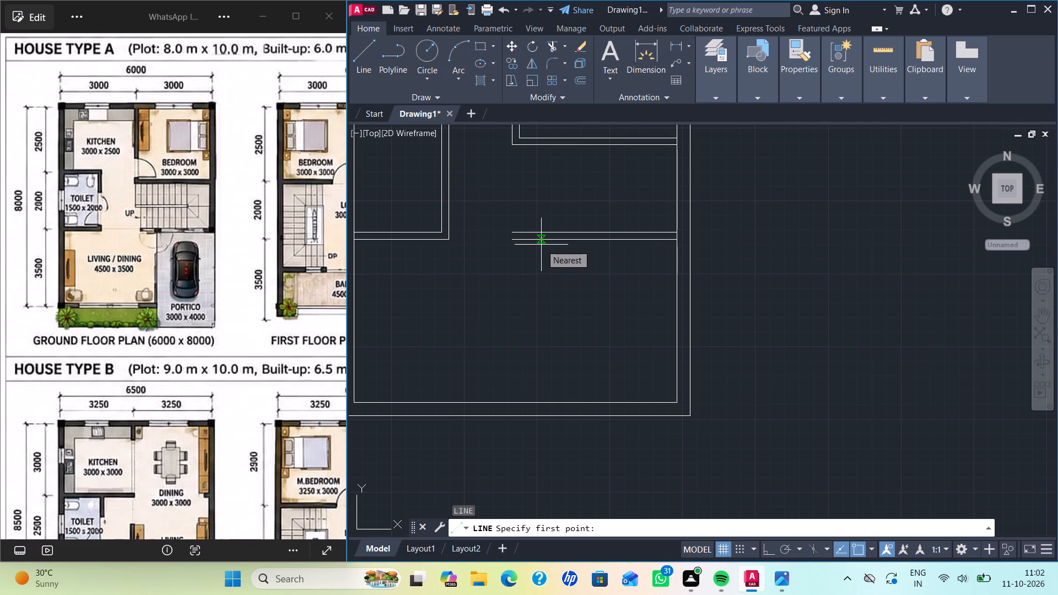
{"action": "left_click", "coordinate": [542, 245]}
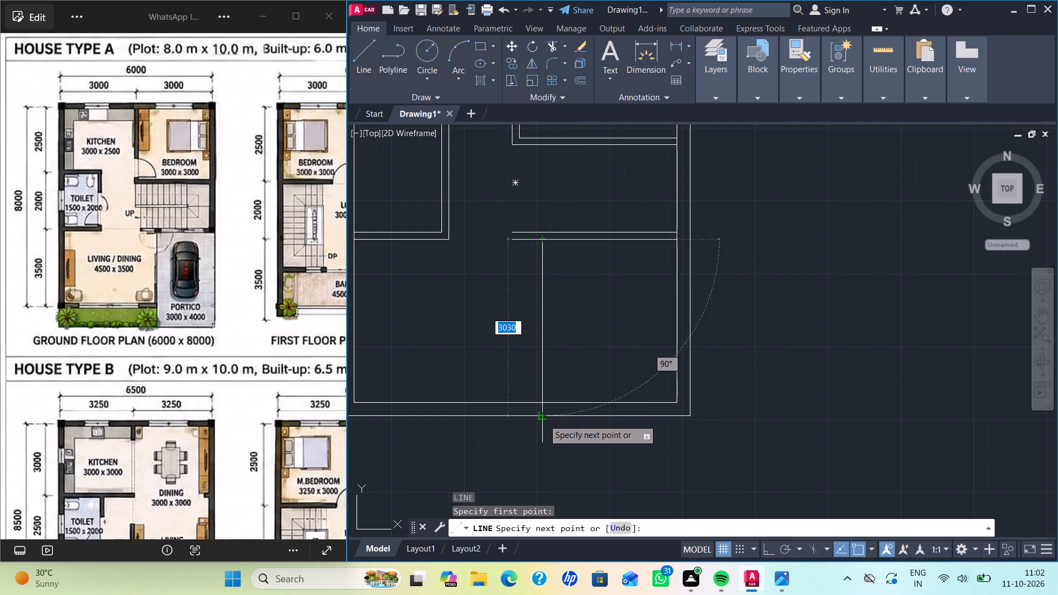
{"action": "left_click", "coordinate": [546, 453]}
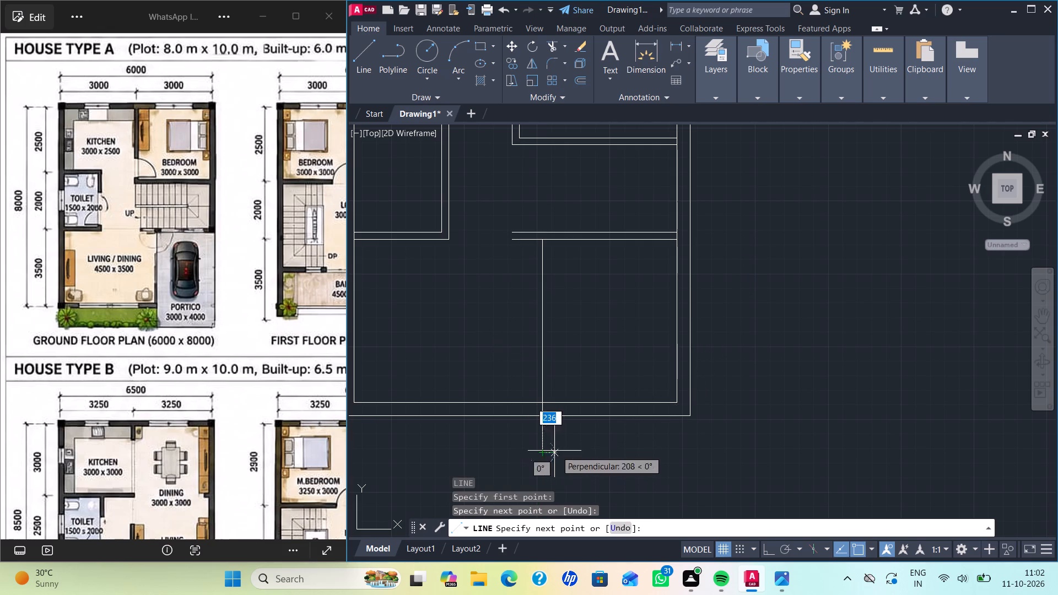
{"action": "left_click", "coordinate": [690, 452]}
{"action": "left_click", "coordinate": [688, 418]}
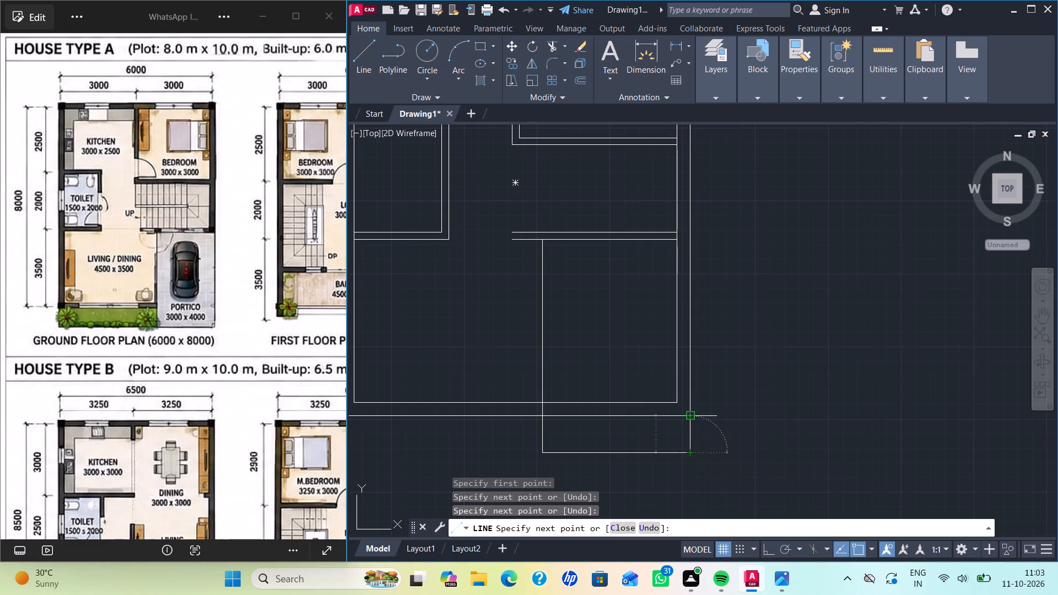
{"action": "key", "text": "Escape"}
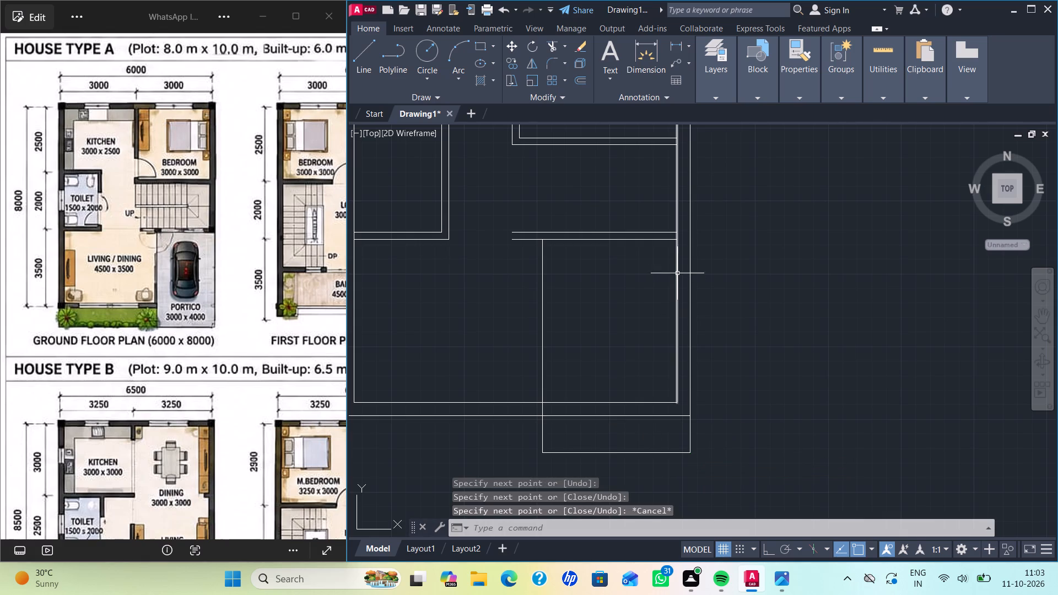
Trim the two south wall lines and the inner east wall line inside the portico area.
{"action": "type", "text": "TR"}
{"action": "key", "text": "Return"}
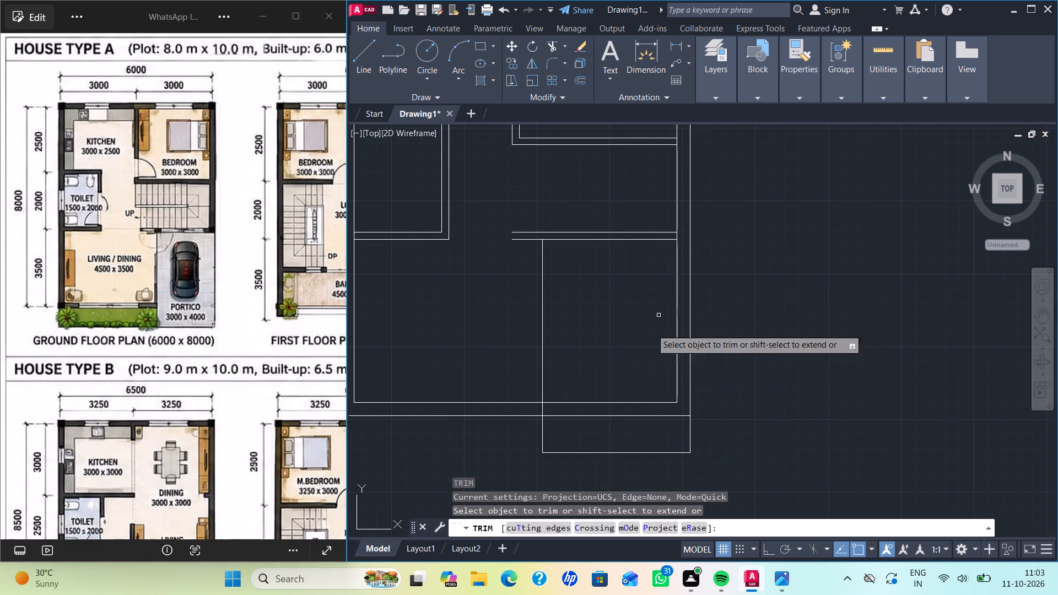
{"action": "left_click_drag", "start_coordinate": [636, 432], "coordinate": [638, 343]}
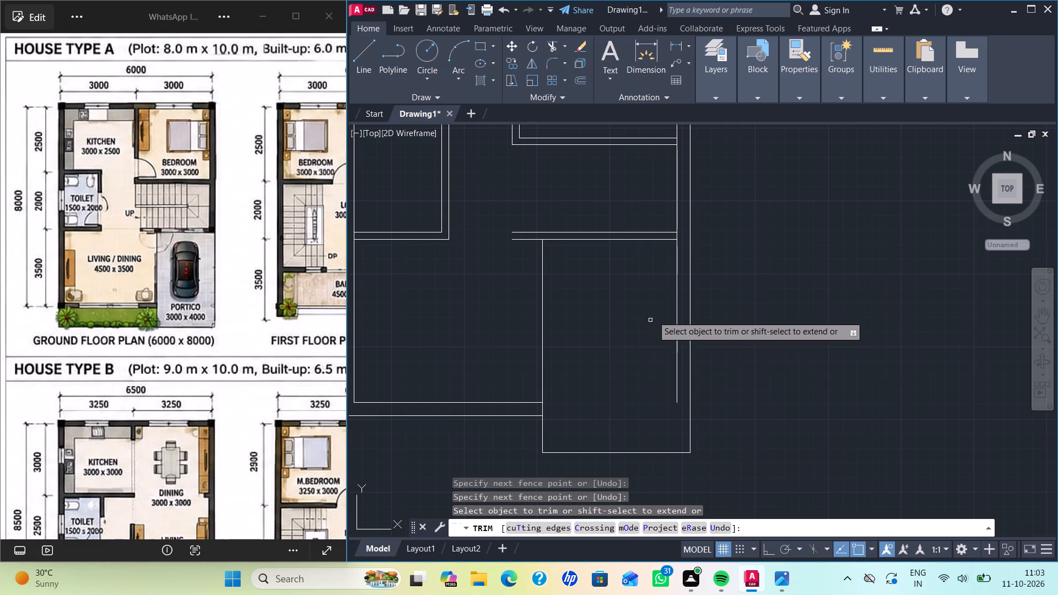
{"action": "left_click", "coordinate": [678, 289]}
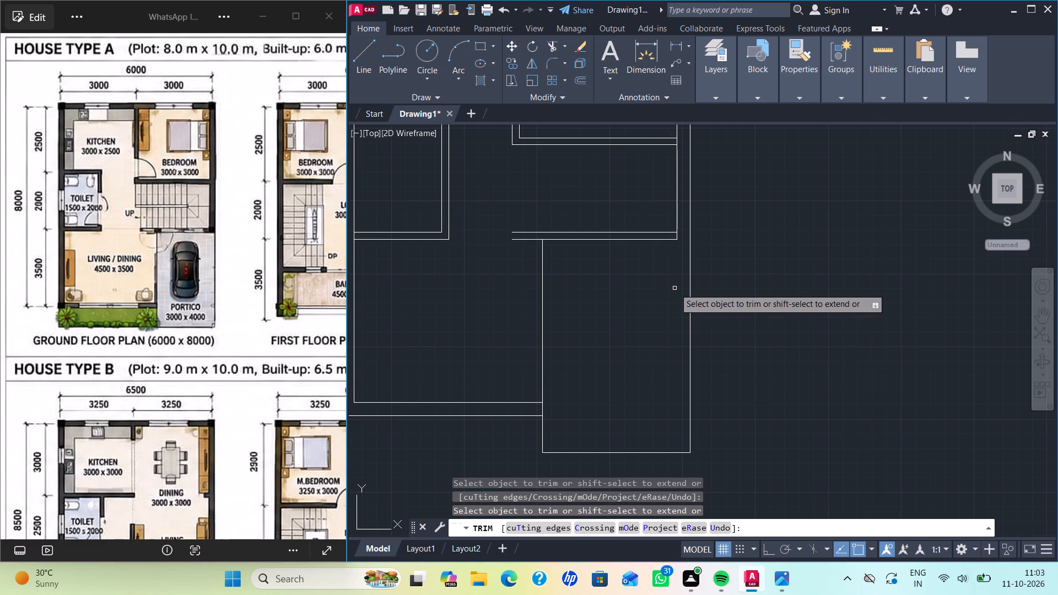
Extend the stair wall's lower line to the outer east wall and trim the inner east wall stub between the two stair wall lines.
{"action": "scroll", "coordinate": [662, 295], "scroll_direction": "down", "scroll_amount": 1}
{"action": "middle_click_drag", "start_coordinate": [643, 323], "coordinate": [645, 342]}
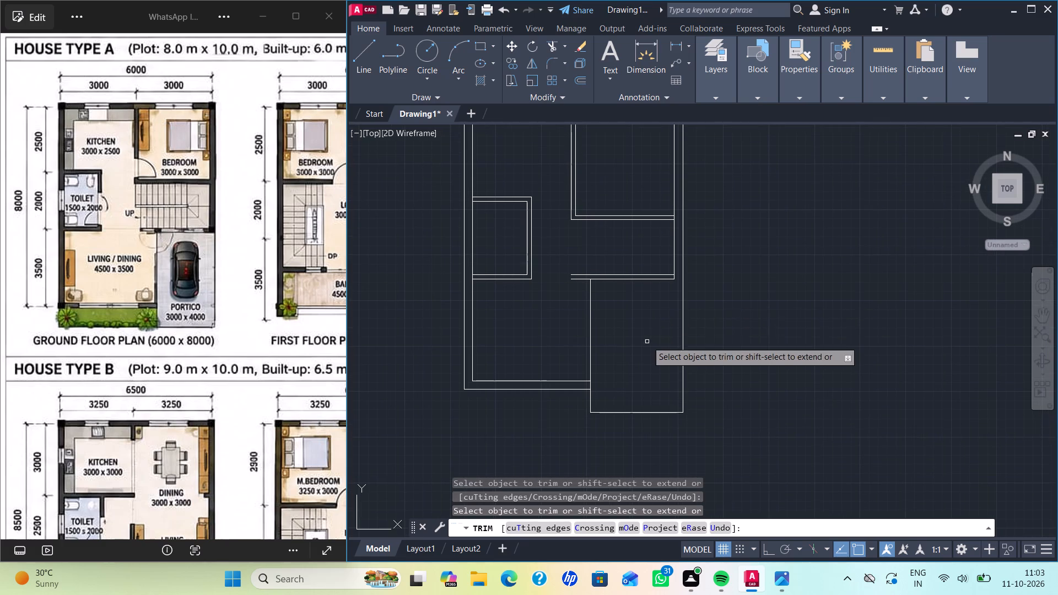
{"action": "scroll", "coordinate": [653, 306], "scroll_direction": "up", "scroll_amount": 2}
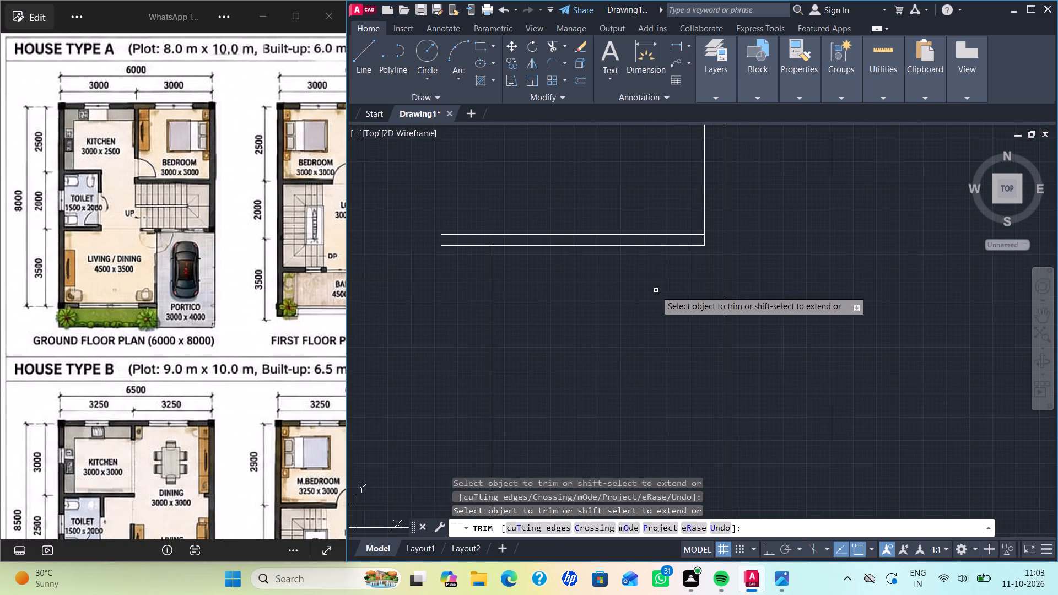
{"action": "middle_click_drag", "start_coordinate": [656, 290], "coordinate": [628, 313]}
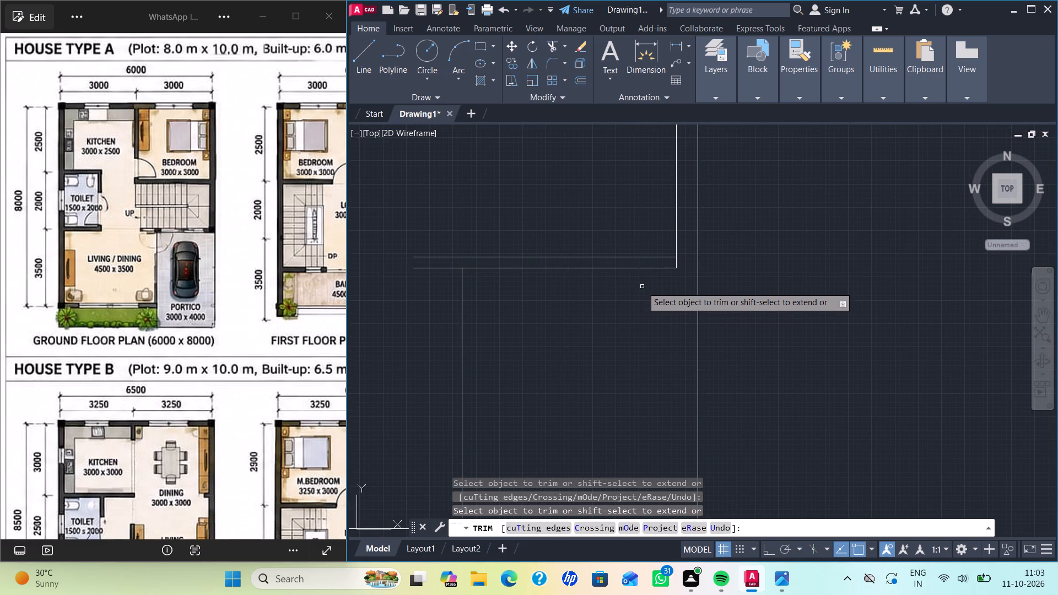
{"action": "left_click", "coordinate": [660, 269], "text": "shift"}
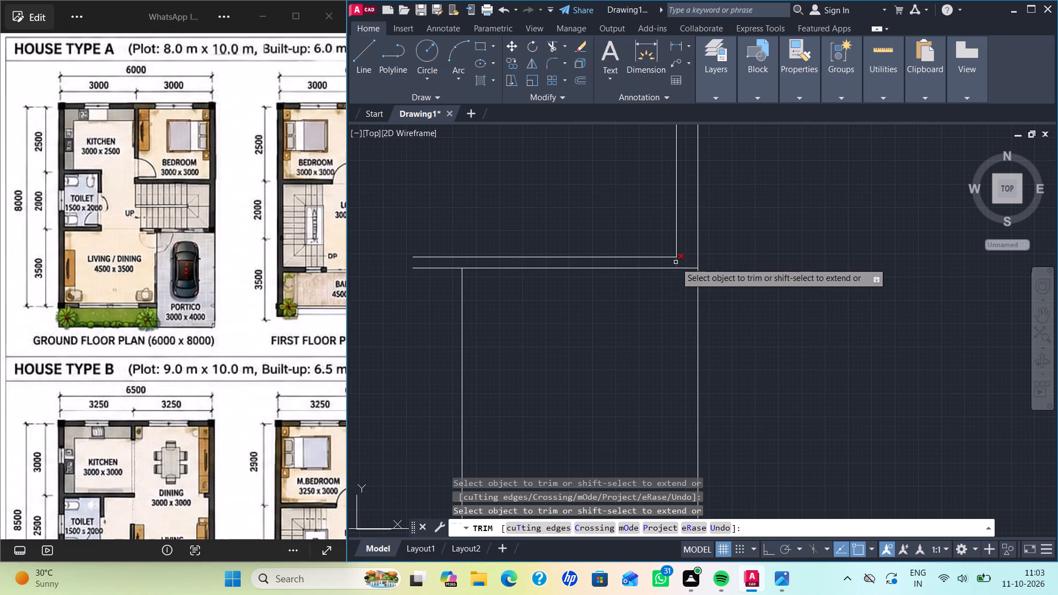
{"action": "left_click", "coordinate": [676, 262]}
Draw the planter outline from the outer southwest corner down level with the portico's lower edge and across to the portico's lower west corner.
{"action": "scroll", "coordinate": [733, 281], "scroll_direction": "down", "scroll_amount": 3}
{"action": "middle_click_drag", "start_coordinate": [744, 328], "coordinate": [756, 313]}
{"action": "middle_click_drag", "start_coordinate": [683, 392], "coordinate": [690, 369]}
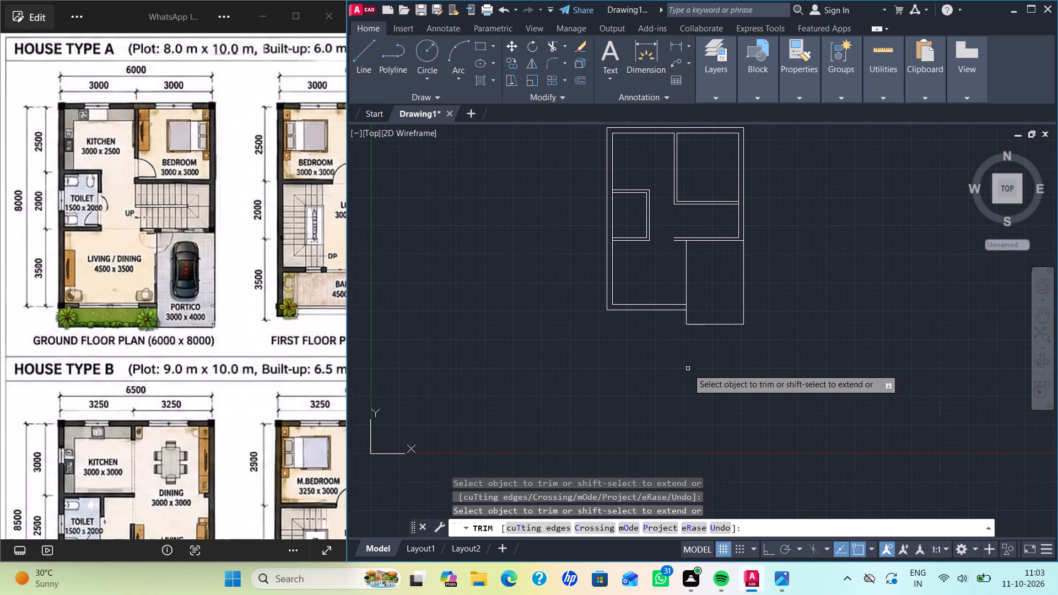
{"action": "scroll", "coordinate": [619, 371], "scroll_direction": "up", "scroll_amount": 1}
{"action": "middle_click_drag", "start_coordinate": [652, 345], "coordinate": [600, 357]}
{"action": "scroll", "coordinate": [607, 336], "scroll_direction": "up", "scroll_amount": 1}
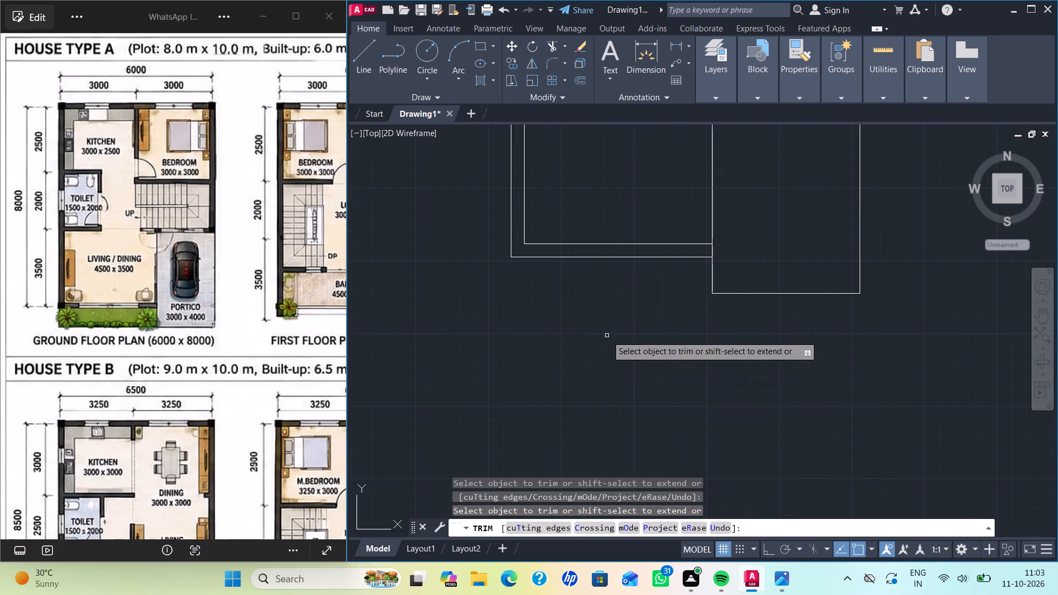
{"action": "key", "text": "l"}
{"action": "key", "text": "Return"}
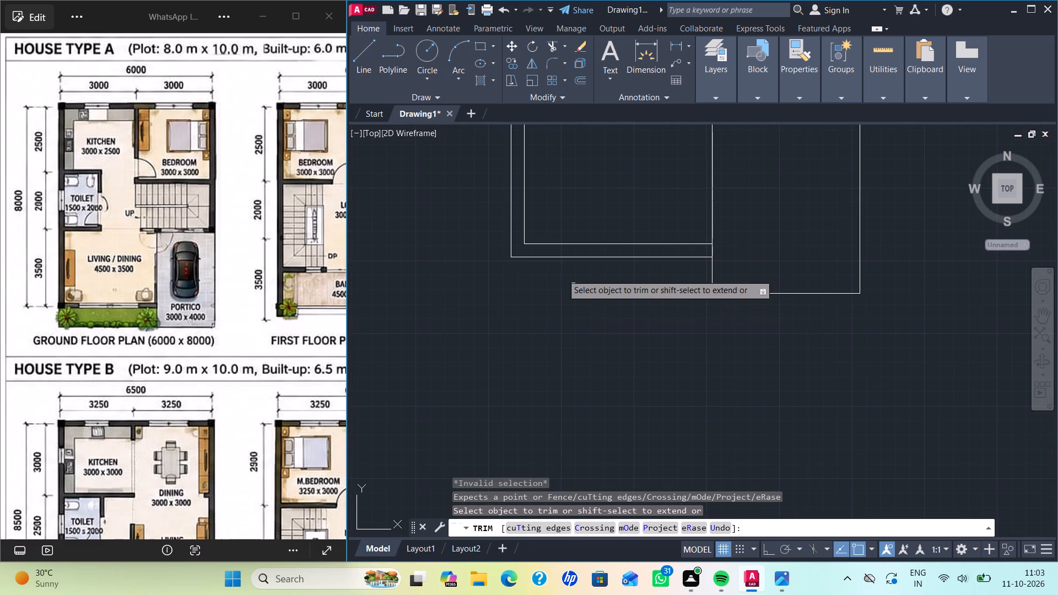
{"action": "key", "text": "Escape"}
{"action": "key", "text": "Escape"}
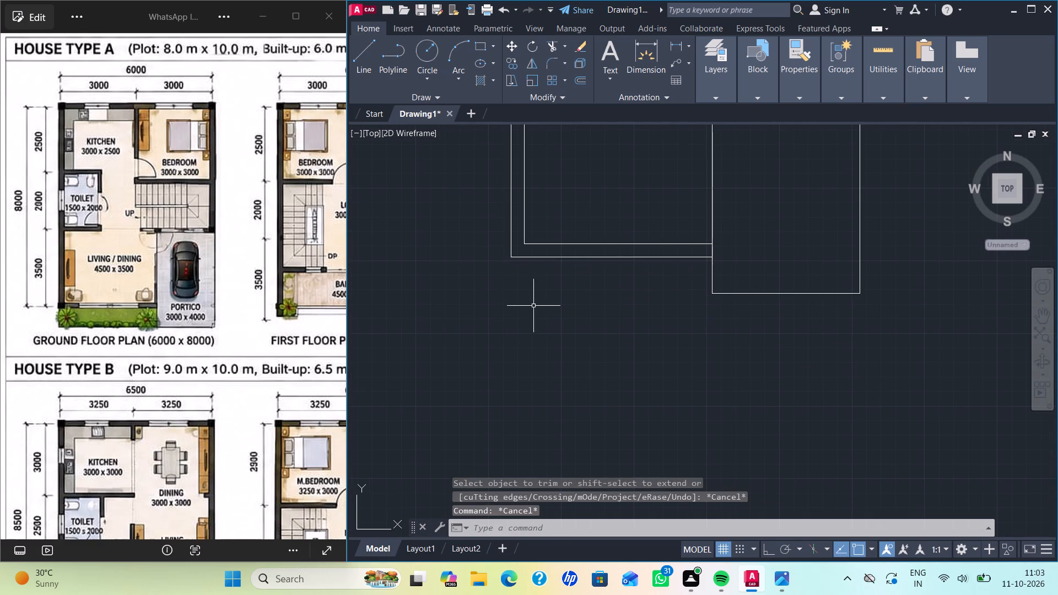
{"action": "key", "text": "l"}
{"action": "key", "text": "Return"}
{"action": "left_click", "coordinate": [508, 253]}
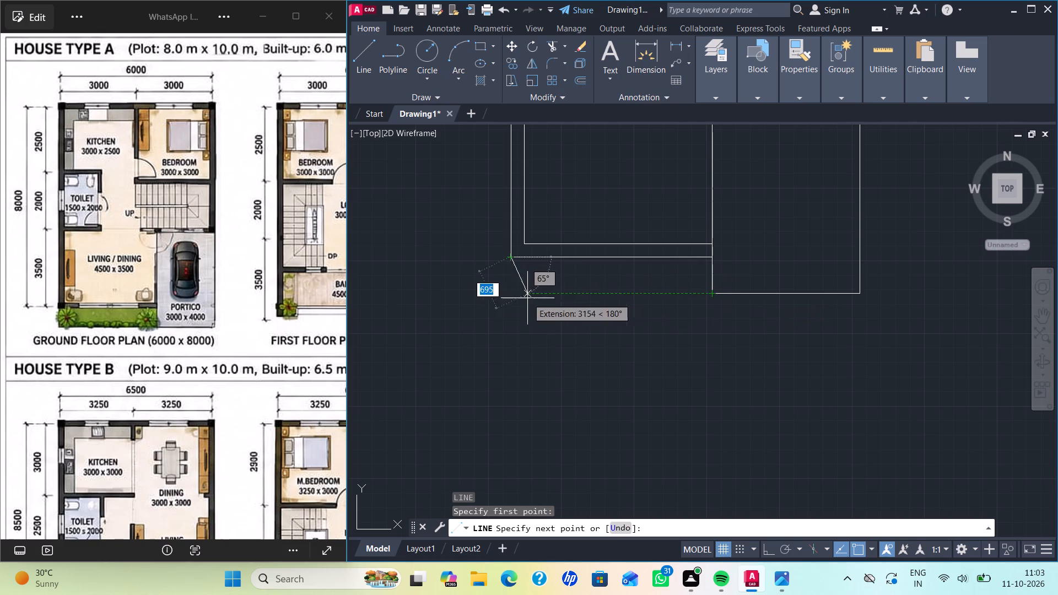
{"action": "left_click", "coordinate": [508, 295]}
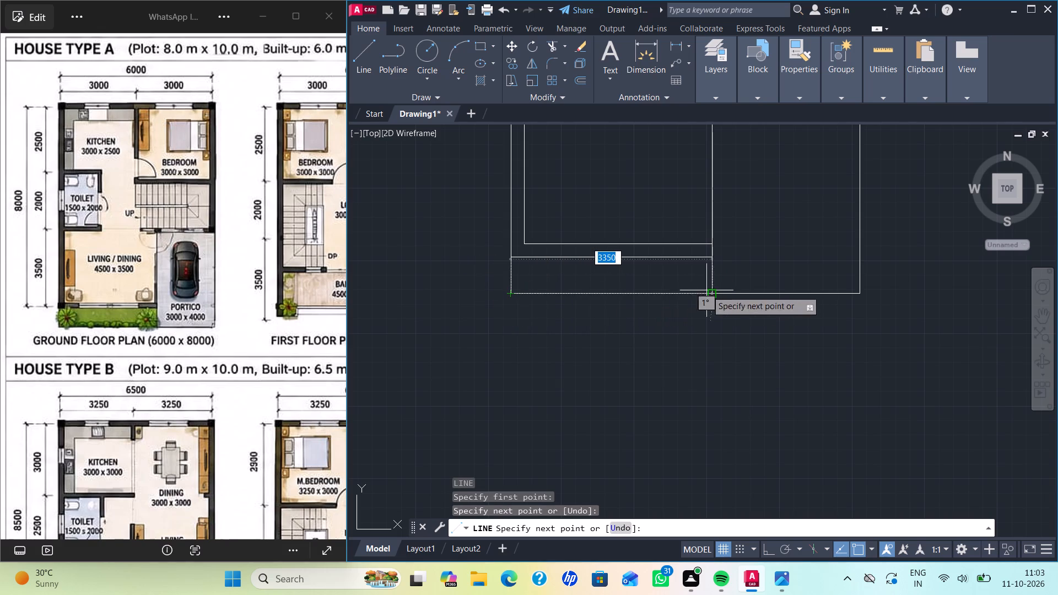
{"action": "left_click", "coordinate": [711, 290]}
{"action": "key", "text": "space"}
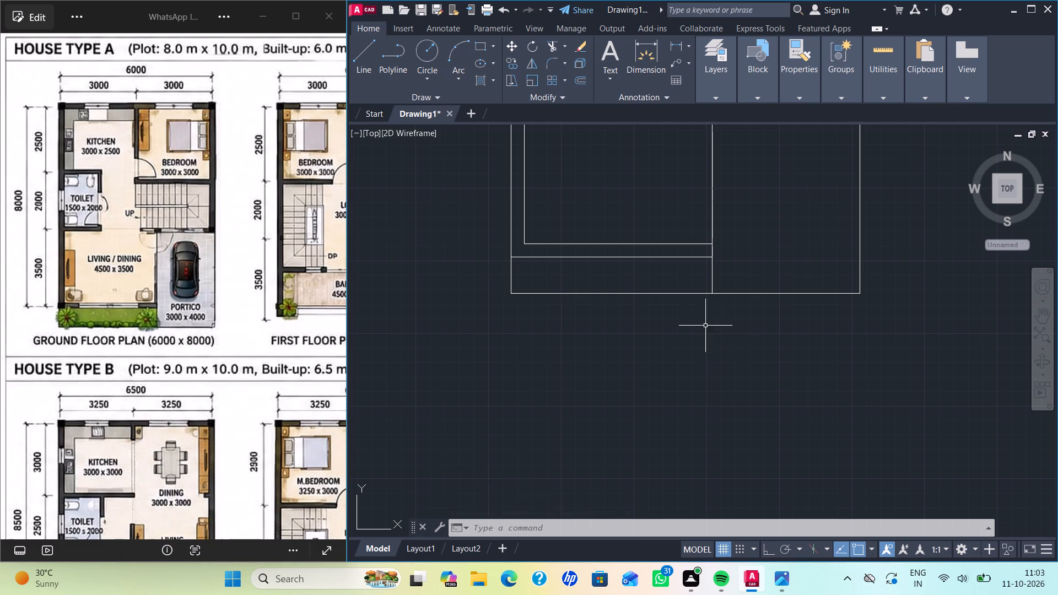
Offset the portico's west boundary line 120 mm east into the portico to form the wall between living/dining and portico.
{"action": "scroll", "coordinate": [689, 341], "scroll_direction": "down", "scroll_amount": 1}
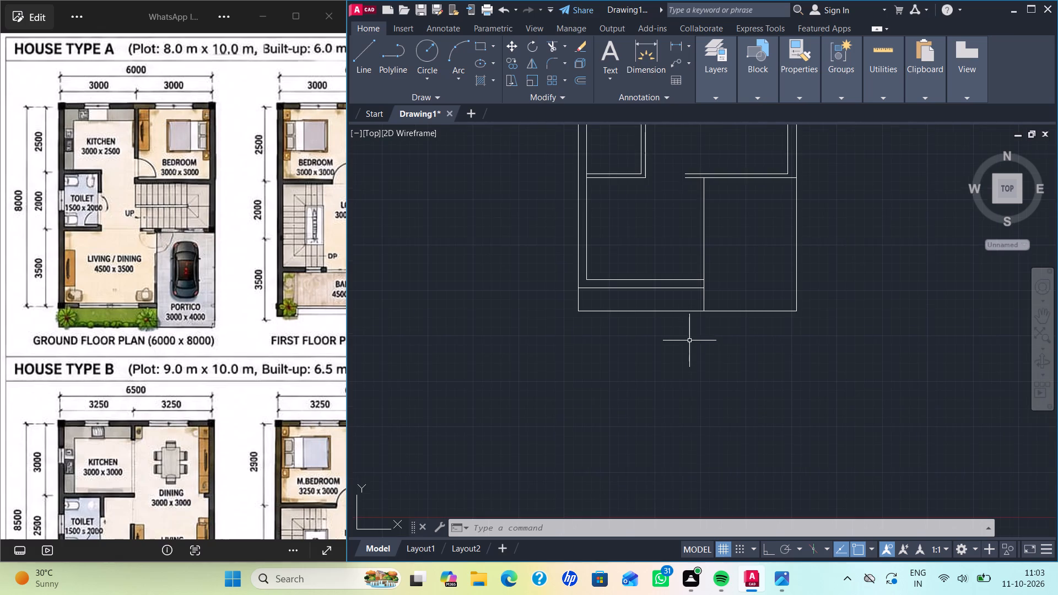
{"action": "scroll", "coordinate": [732, 340], "scroll_direction": "down", "scroll_amount": 1}
{"action": "middle_click_drag", "start_coordinate": [776, 349], "coordinate": [726, 424]}
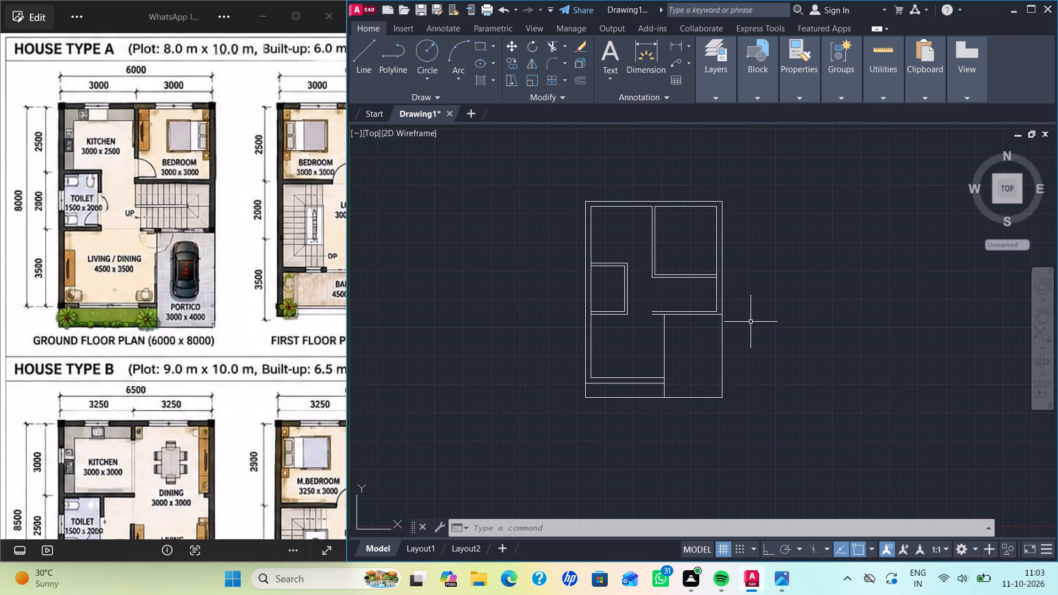
{"action": "scroll", "coordinate": [731, 332], "scroll_direction": "up", "scroll_amount": 1}
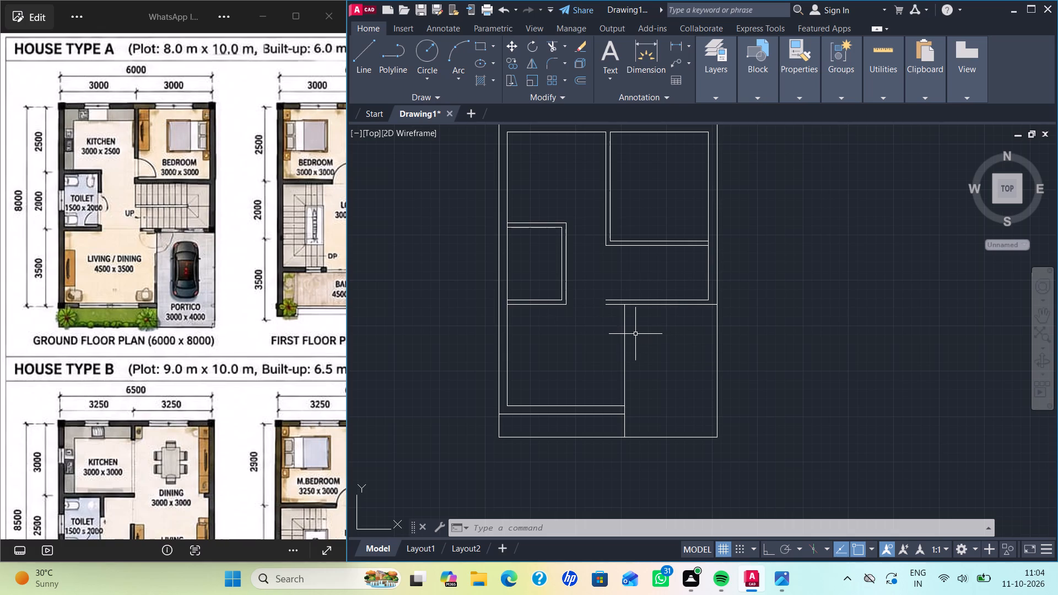
{"action": "key", "text": "o"}
{"action": "key", "text": "Return"}
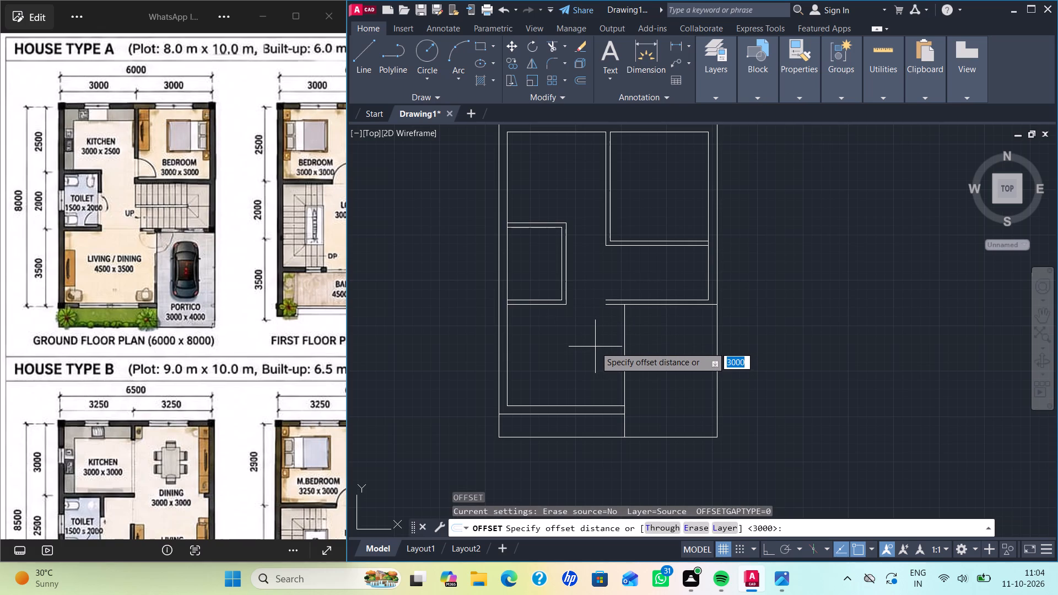
{"action": "key", "text": "1"}
{"action": "key", "text": "2"}
{"action": "key", "text": "0"}
{"action": "key", "text": "Return"}
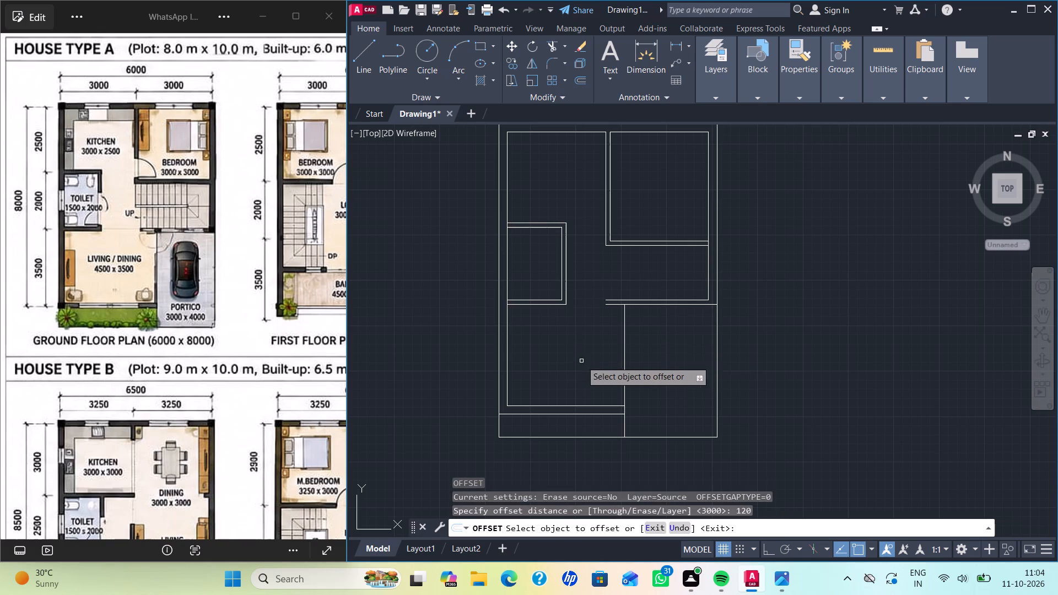
{"action": "left_click", "coordinate": [624, 342]}
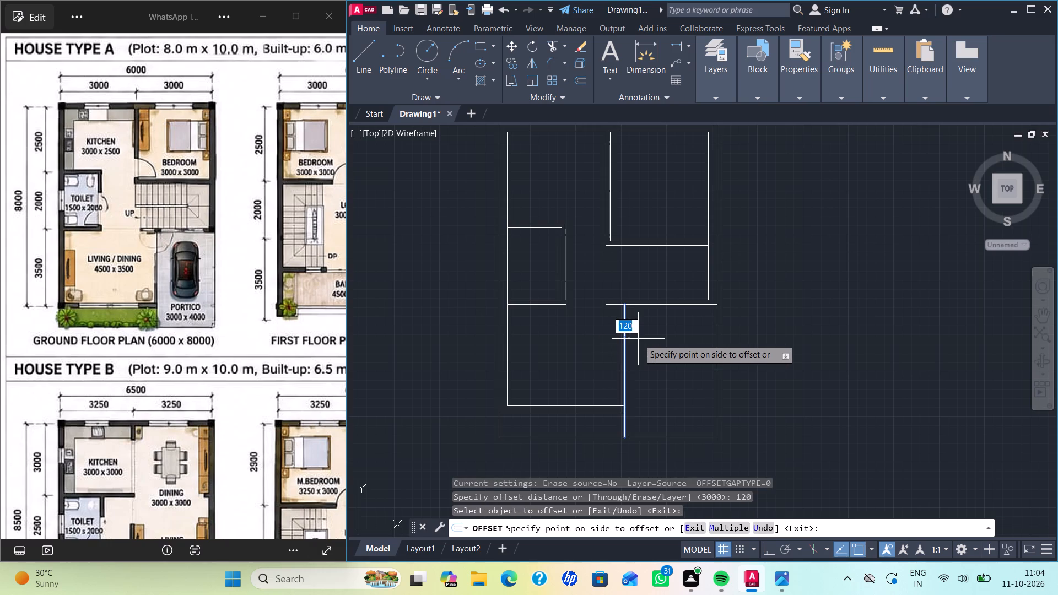
{"action": "left_click", "coordinate": [638, 339]}
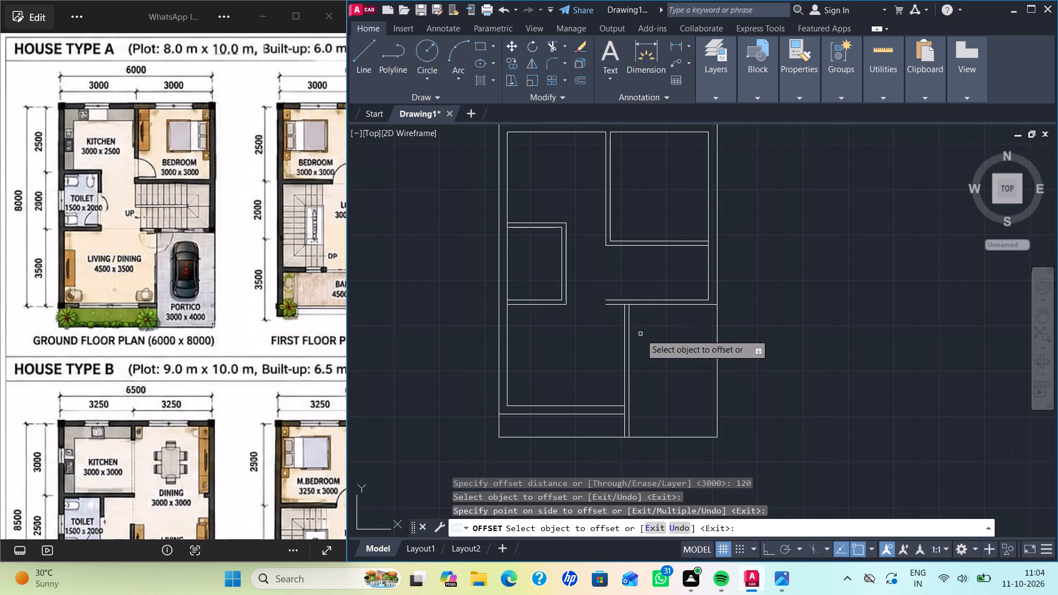
{"action": "scroll", "coordinate": [619, 312], "scroll_direction": "up", "scroll_amount": 1}
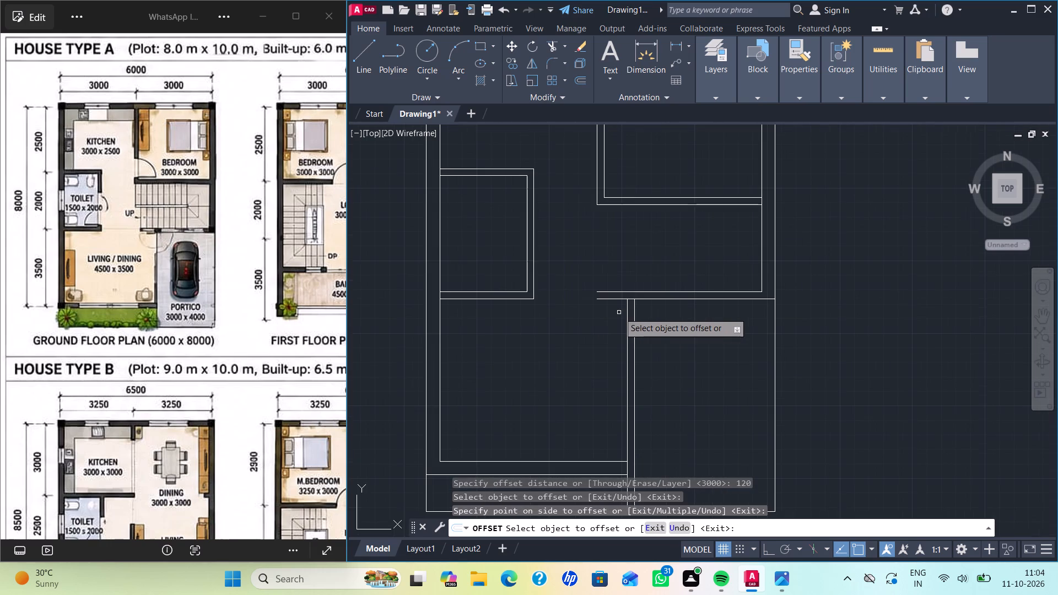
{"action": "key", "text": "Escape"}
Close the open west end of the lower stair wall with a short line between its two wall lines.
{"action": "key", "text": "l"}
{"action": "key", "text": "Return"}
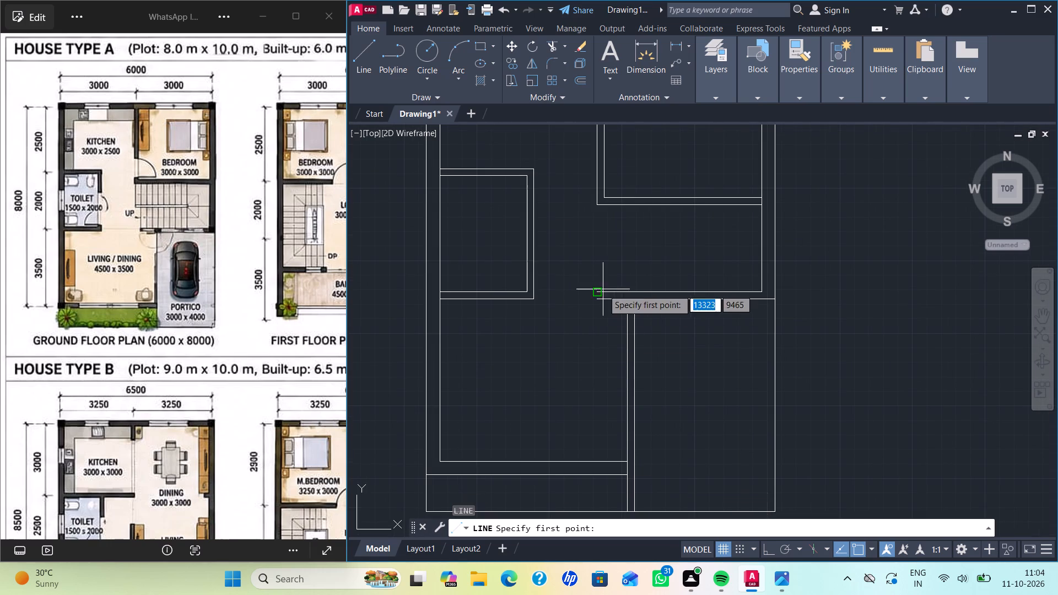
{"action": "left_click", "coordinate": [596, 293]}
{"action": "left_click", "coordinate": [597, 303]}
{"action": "key", "text": "space"}
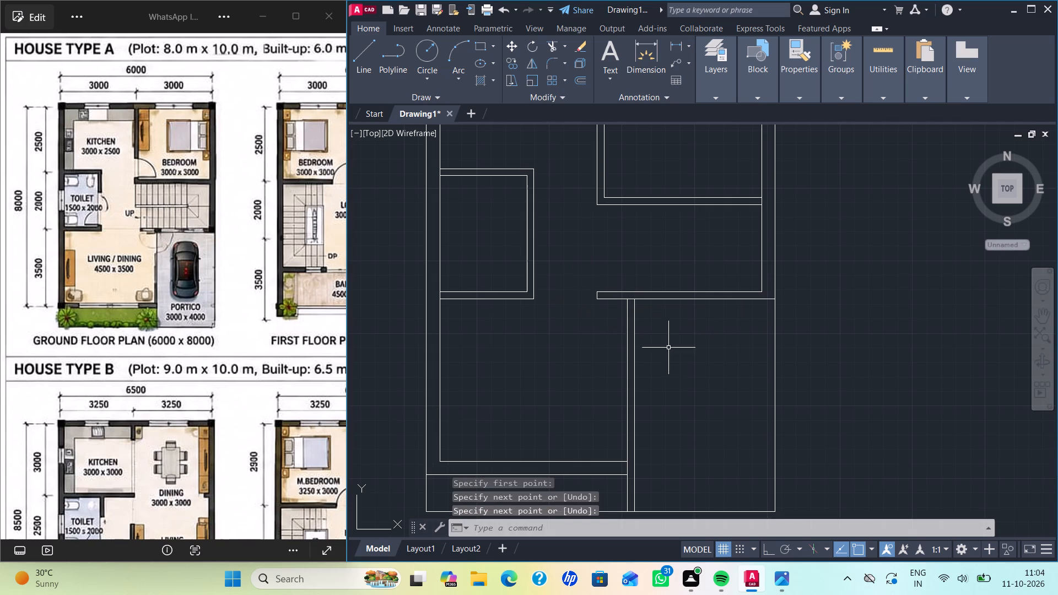
Trim the living/portico wall's west line between the two south wall lines so the wall corner is open.
{"action": "scroll", "coordinate": [668, 348], "scroll_direction": "down", "scroll_amount": 1}
{"action": "middle_click_drag", "start_coordinate": [678, 409], "coordinate": [644, 331]}
{"action": "scroll", "coordinate": [617, 368], "scroll_direction": "up", "scroll_amount": 1}
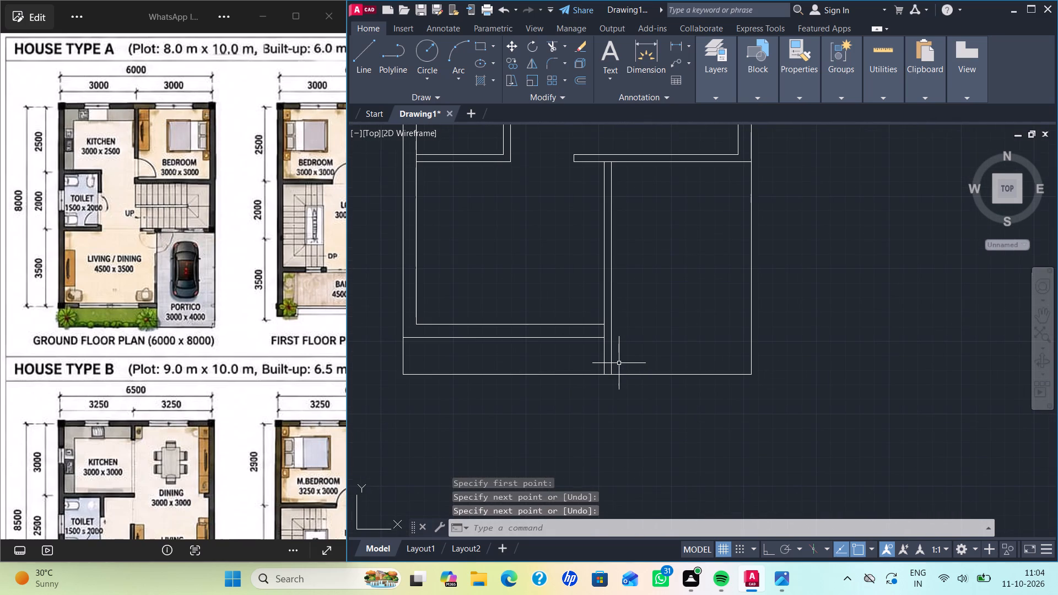
{"action": "type", "text": "TR"}
{"action": "key", "text": "Return"}
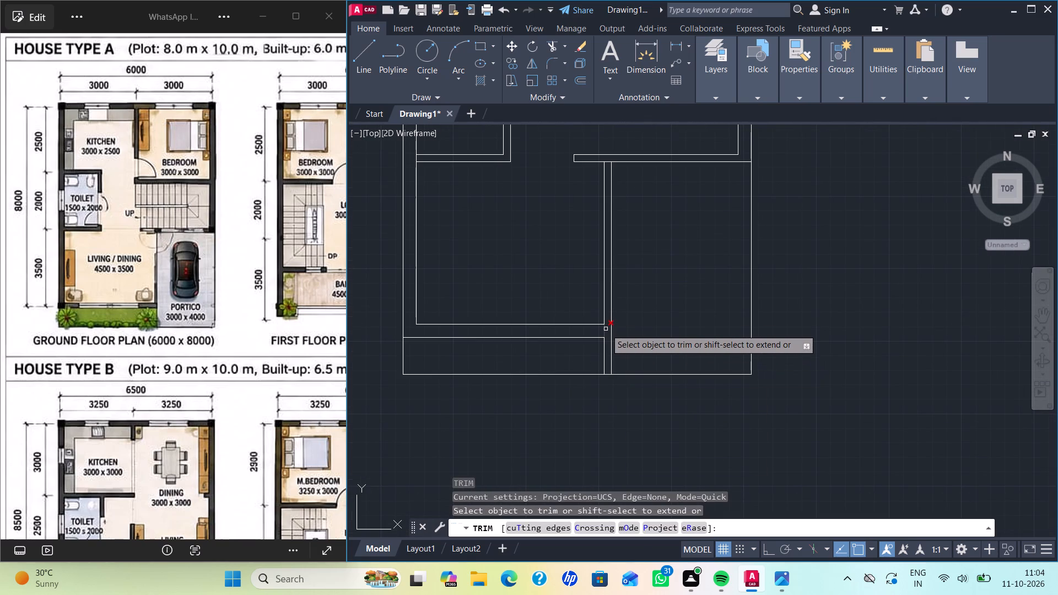
{"action": "left_click", "coordinate": [606, 329]}
{"action": "key", "text": "Escape"}
Switch to the reference image and examine House Type A's ground floor plan, focusing on the staircase layout.
{"action": "scroll", "coordinate": [658, 332], "scroll_direction": "down", "scroll_amount": 2}
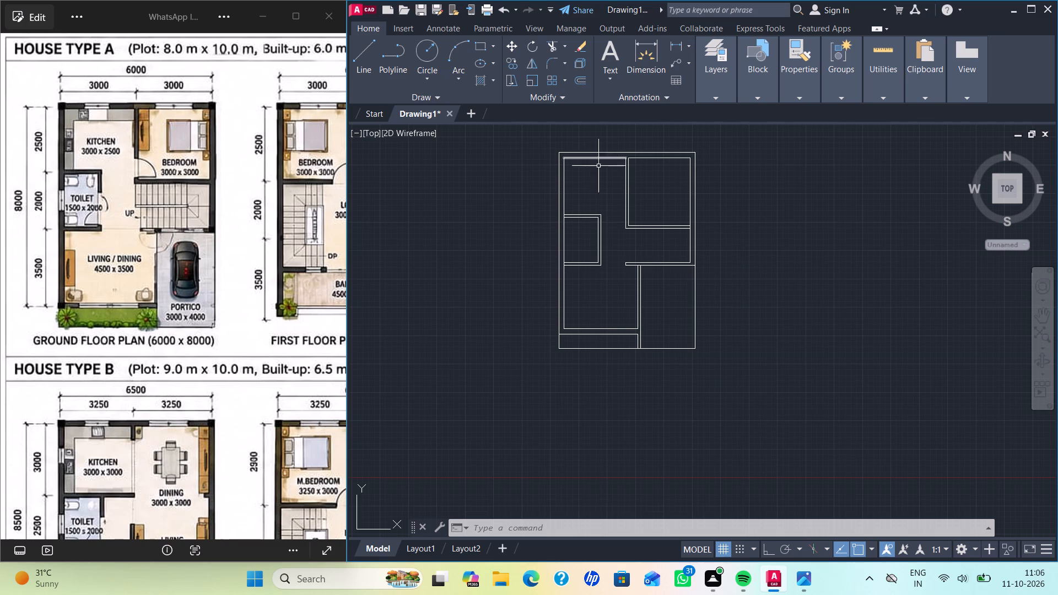
{"action": "middle_click_drag", "start_coordinate": [645, 197], "coordinate": [628, 230]}
{"action": "scroll", "coordinate": [629, 220], "scroll_direction": "up", "scroll_amount": 1}
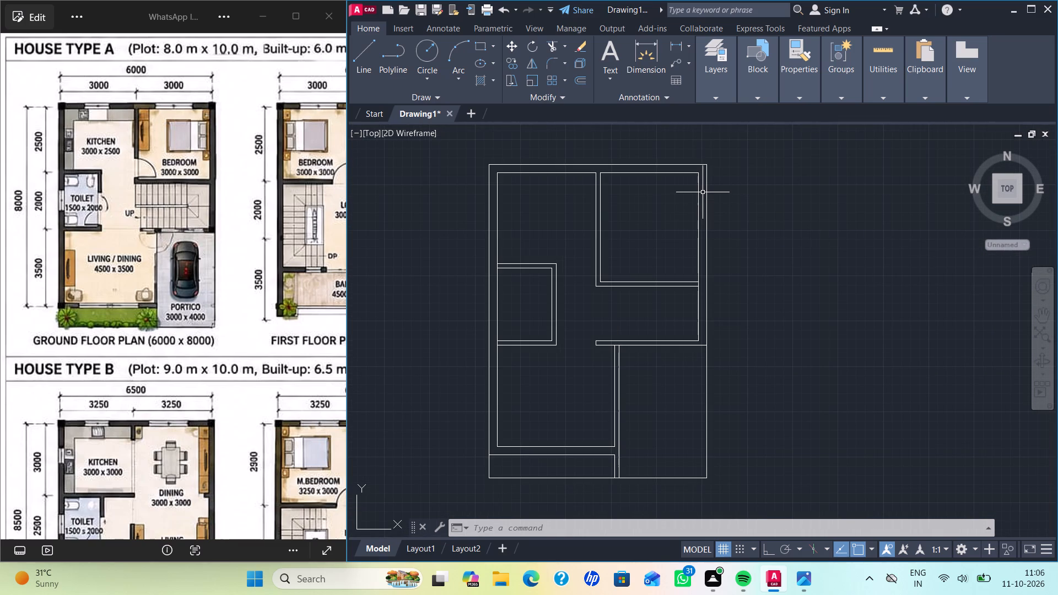
{"action": "scroll", "coordinate": [249, 305], "scroll_direction": "down", "scroll_amount": 8}
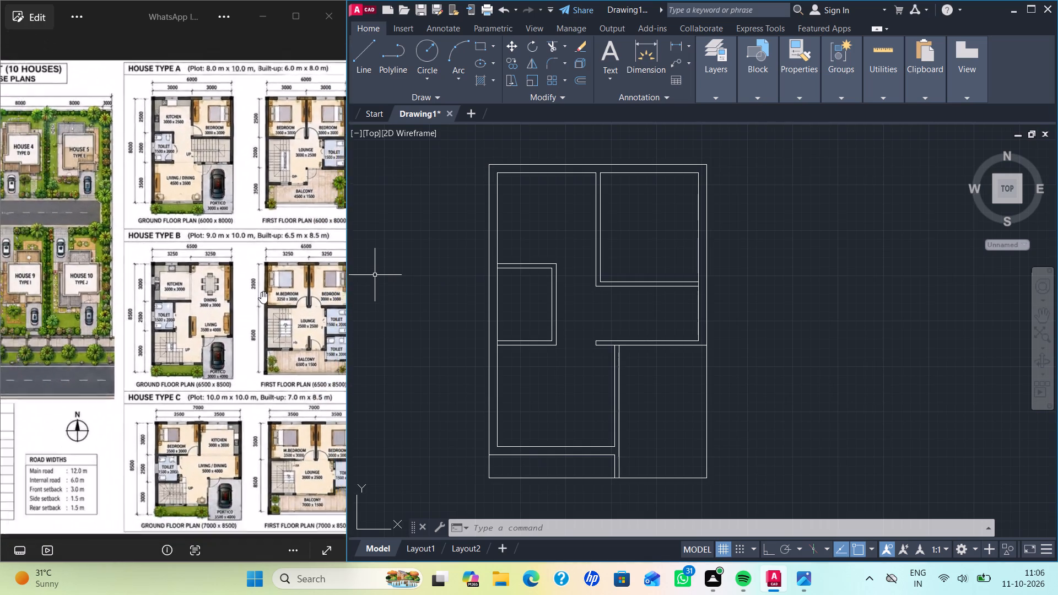
{"action": "scroll", "coordinate": [261, 291], "scroll_direction": "down", "scroll_amount": 2}
{"action": "scroll", "coordinate": [277, 282], "scroll_direction": "up", "scroll_amount": 5}
{"action": "scroll", "coordinate": [223, 241], "scroll_direction": "up", "scroll_amount": 1}
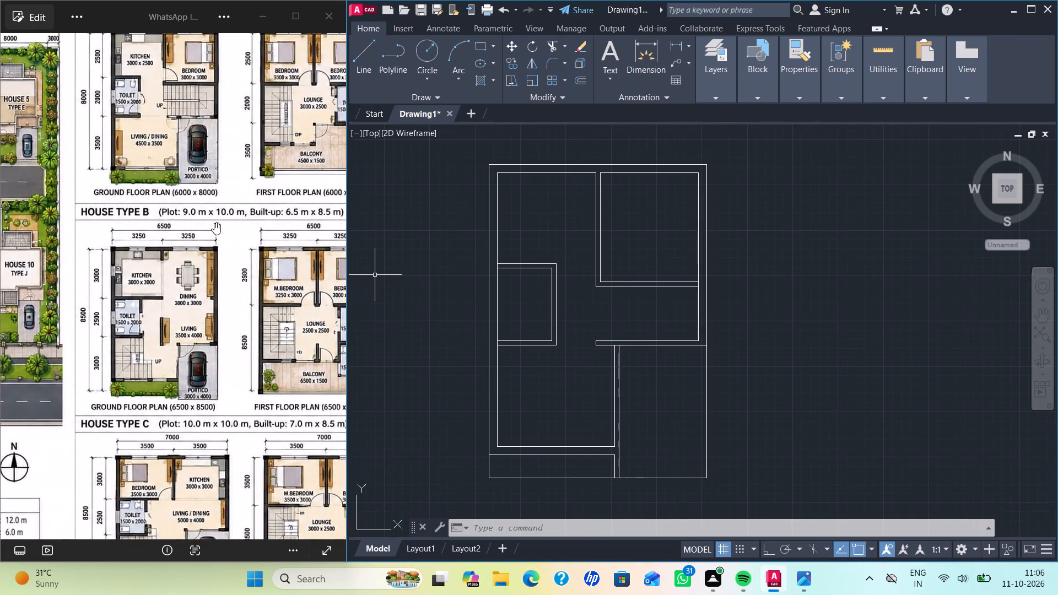
{"action": "middle_click_drag", "start_coordinate": [216, 231], "coordinate": [241, 356]}
{"action": "scroll", "coordinate": [229, 162], "scroll_direction": "up", "scroll_amount": 3}
{"action": "middle_click_drag", "start_coordinate": [230, 187], "coordinate": [262, 338]}
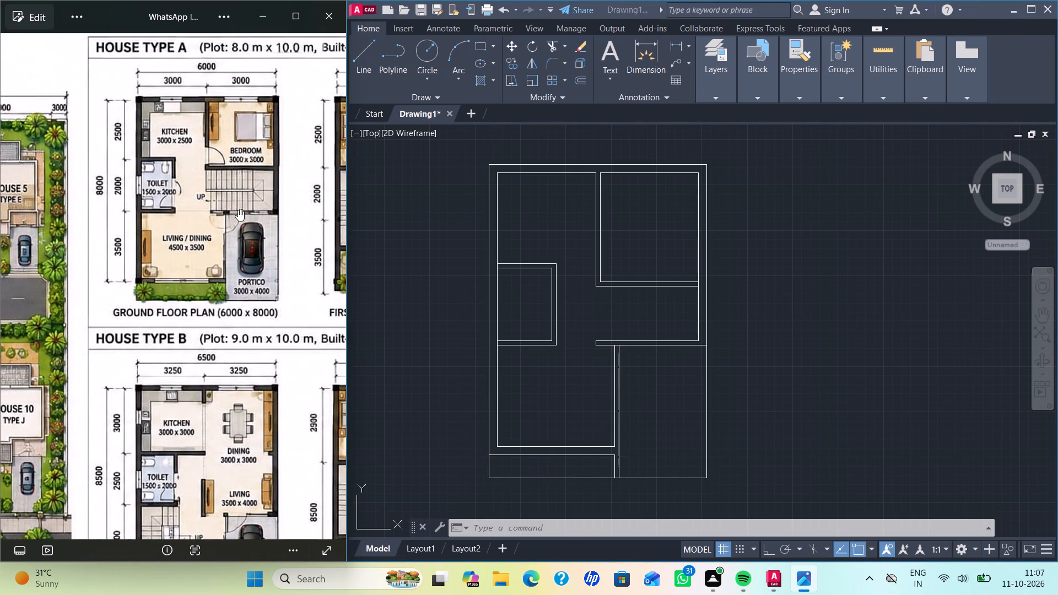
{"action": "scroll", "coordinate": [238, 208], "scroll_direction": "up", "scroll_amount": 3}
{"action": "scroll", "coordinate": [662, 293], "scroll_direction": "up", "scroll_amount": 2}
{"action": "scroll", "coordinate": [666, 297], "scroll_direction": "down", "scroll_amount": 1}
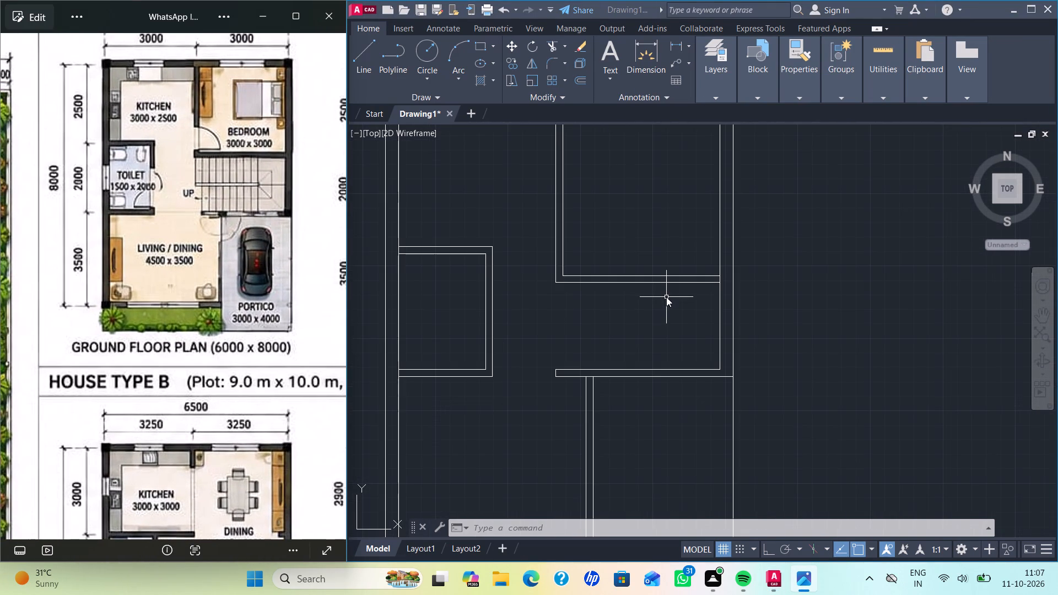
Back in AutoCAD, draw a vertical stair riser line of 1500 mm from the bedroom's lower wall to the lower stair wall.
{"action": "scroll", "coordinate": [662, 302], "scroll_direction": "down", "scroll_amount": 1}
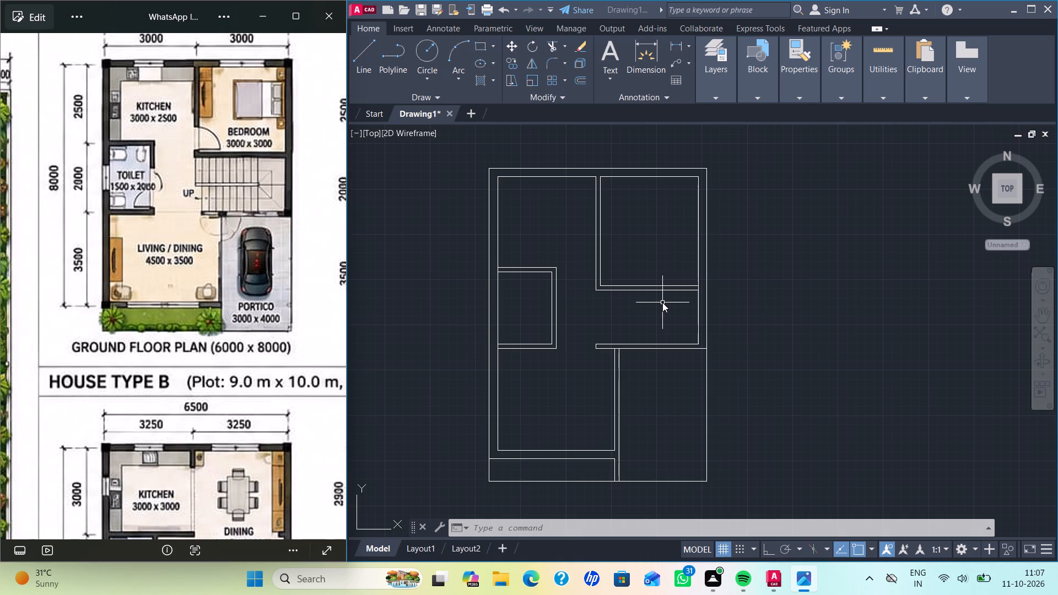
{"action": "scroll", "coordinate": [662, 305], "scroll_direction": "up", "scroll_amount": 1}
{"action": "middle_click_drag", "start_coordinate": [661, 310], "coordinate": [643, 267]}
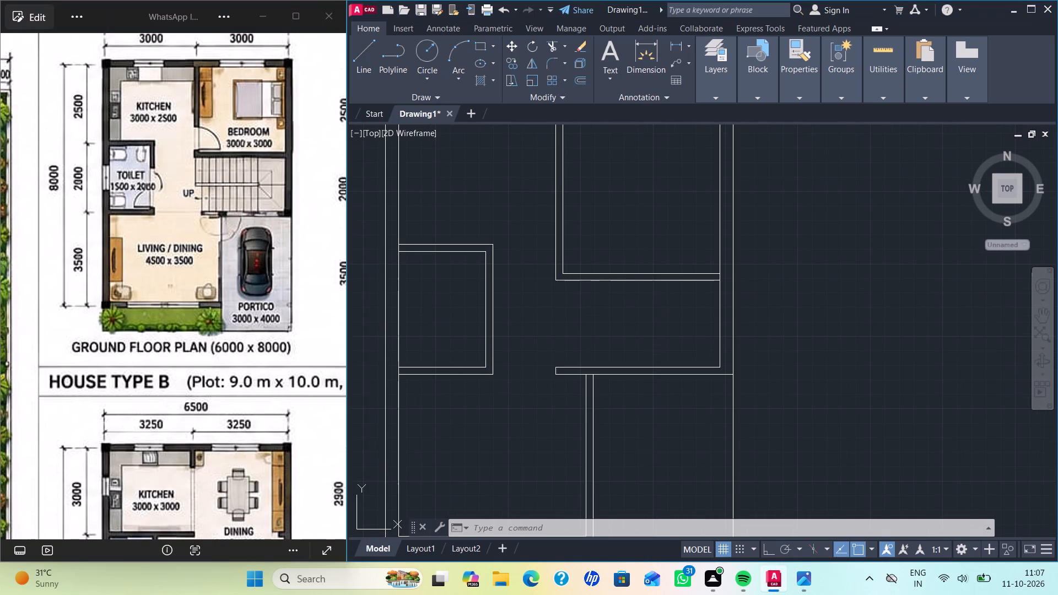
{"action": "middle_click_drag", "start_coordinate": [641, 290], "coordinate": [635, 247]}
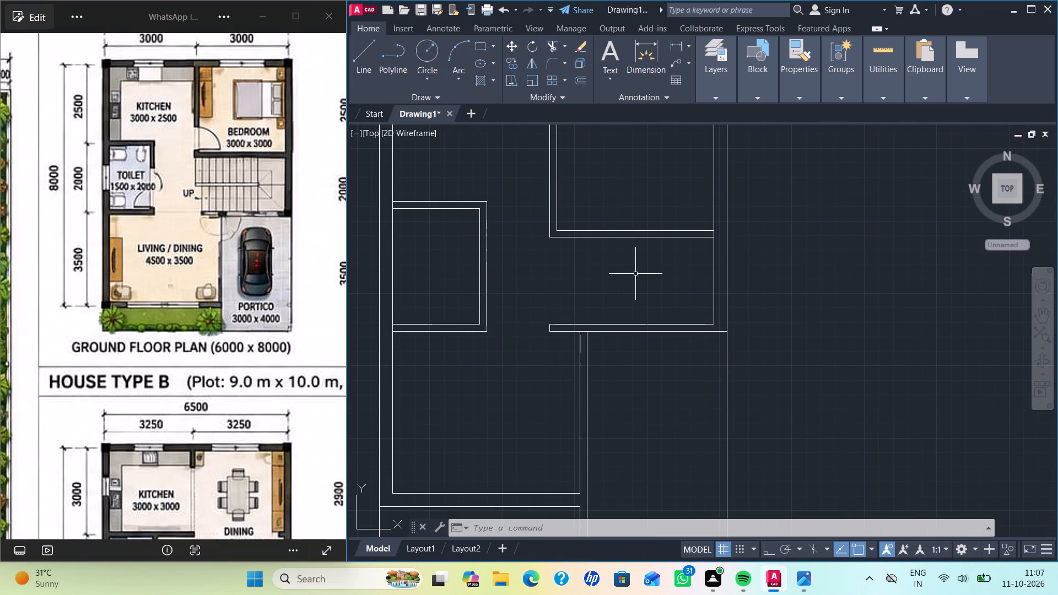
{"action": "key", "text": "Escape"}
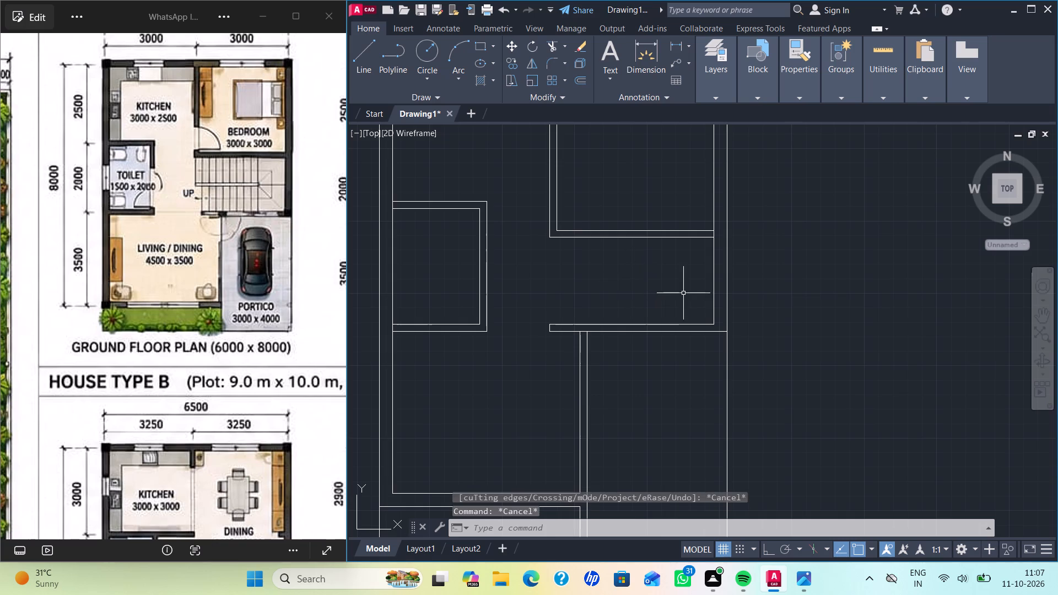
{"action": "key", "text": "l"}
{"action": "key", "text": "Return"}
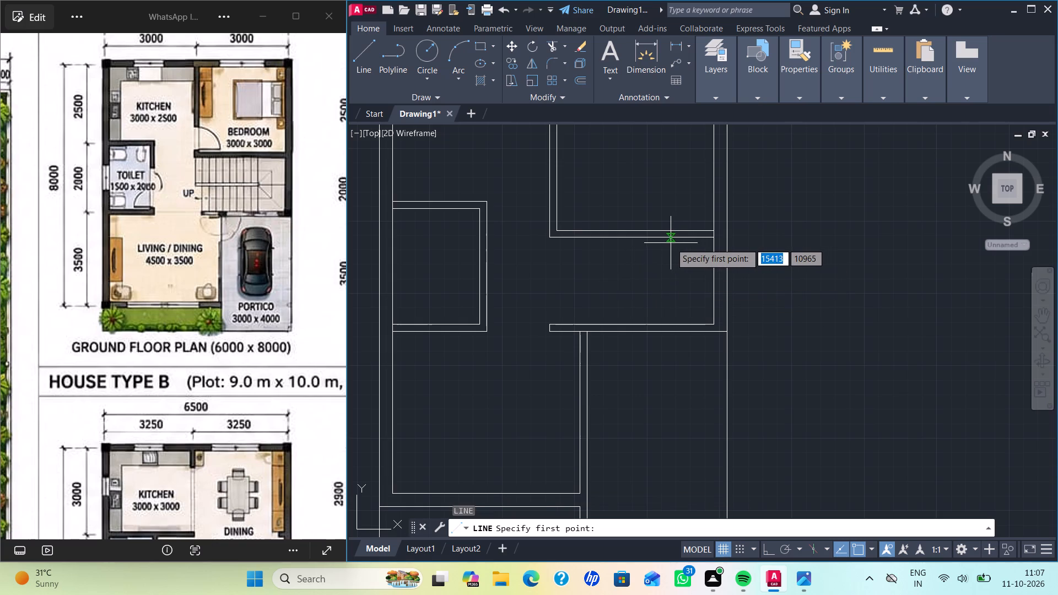
{"action": "left_click", "coordinate": [665, 236]}
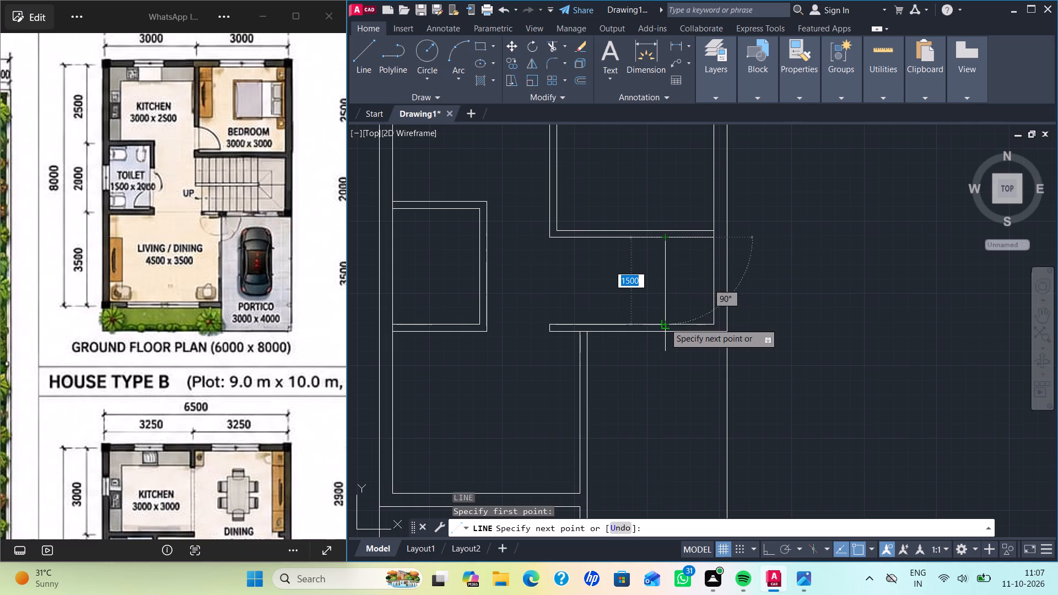
{"action": "left_click", "coordinate": [667, 324]}
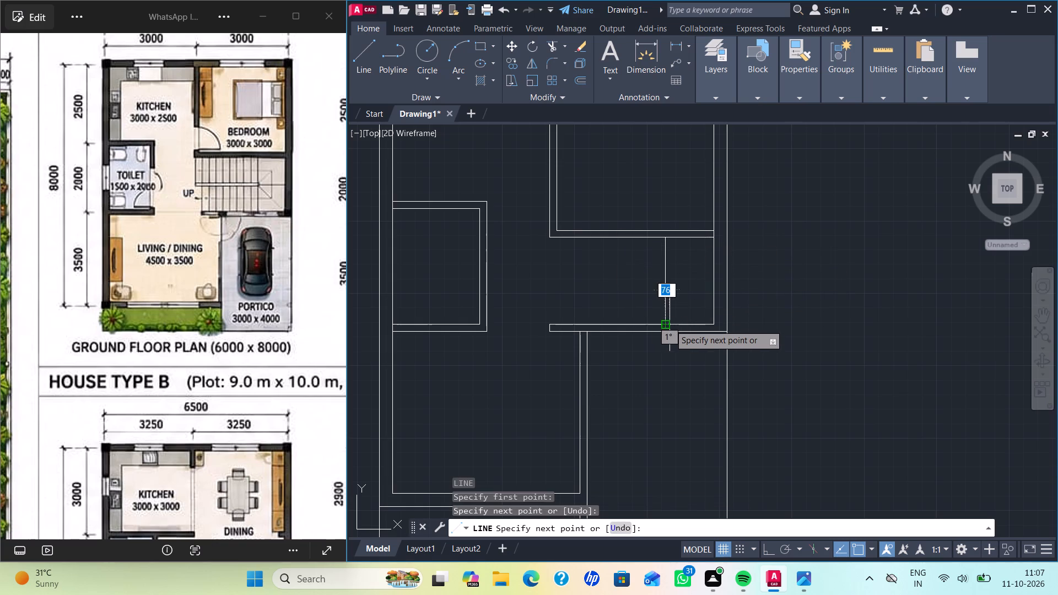
{"action": "key", "text": "Escape"}
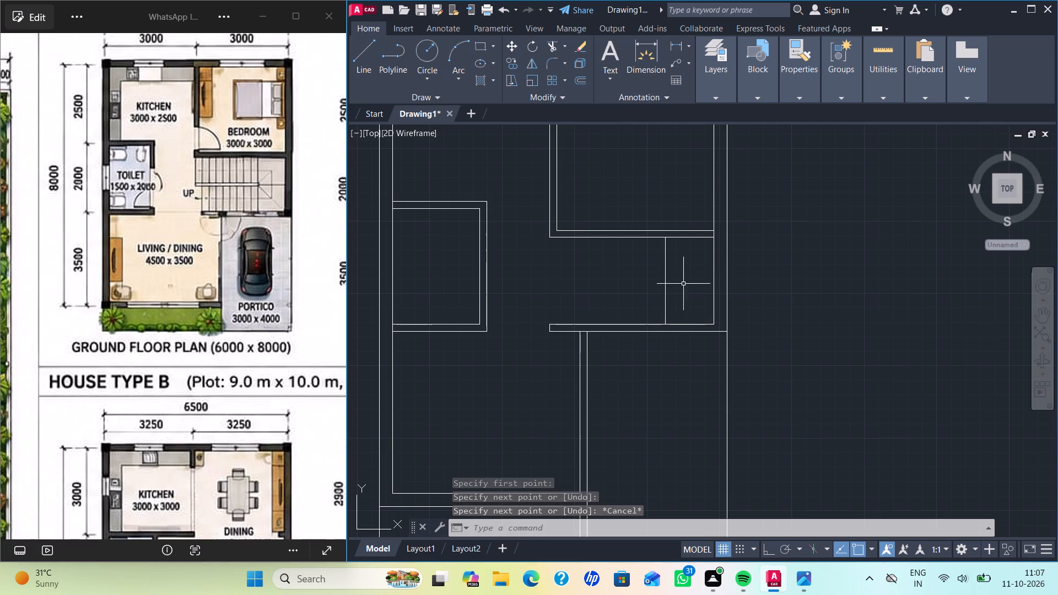
Copy the stair riser line as an array of 10 items running west, spaced about 220 mm apart.
{"action": "left_click", "coordinate": [665, 281]}
{"action": "key", "text": "c"}
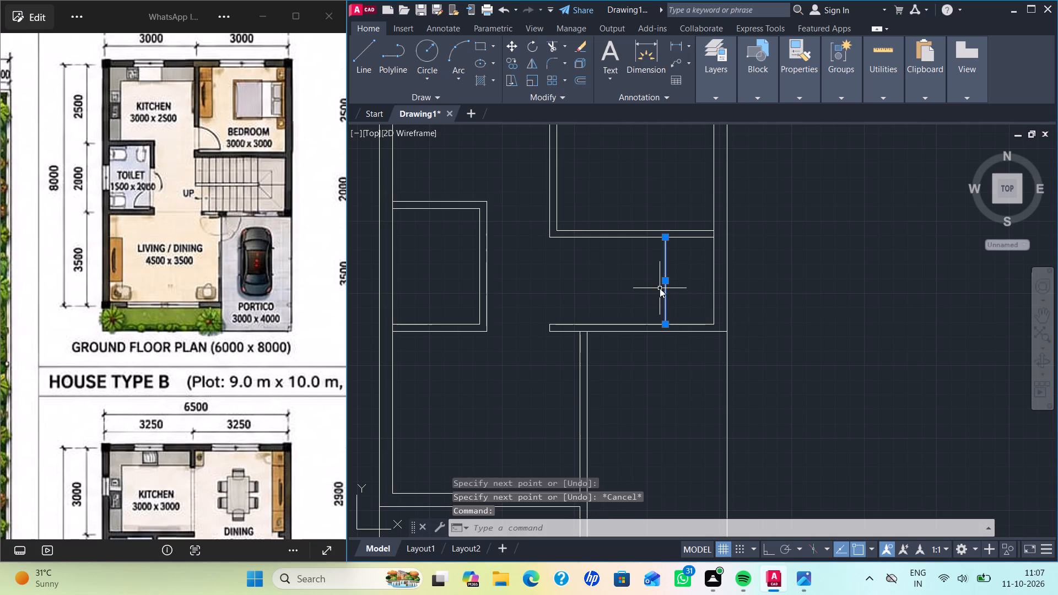
{"action": "key", "text": "o"}
{"action": "key", "text": "Return"}
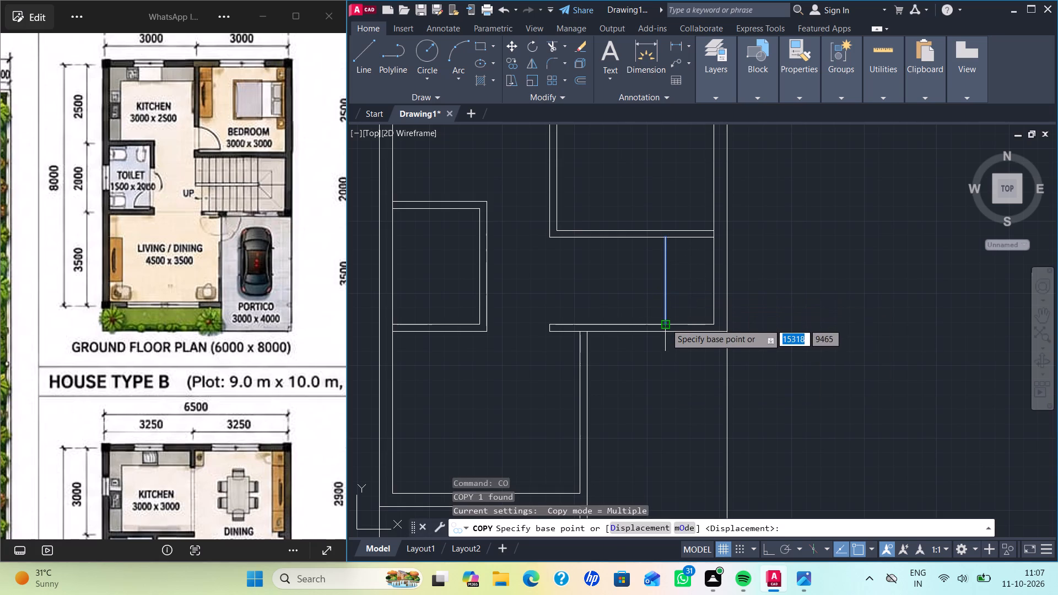
{"action": "left_click", "coordinate": [666, 323]}
{"action": "key", "text": "a"}
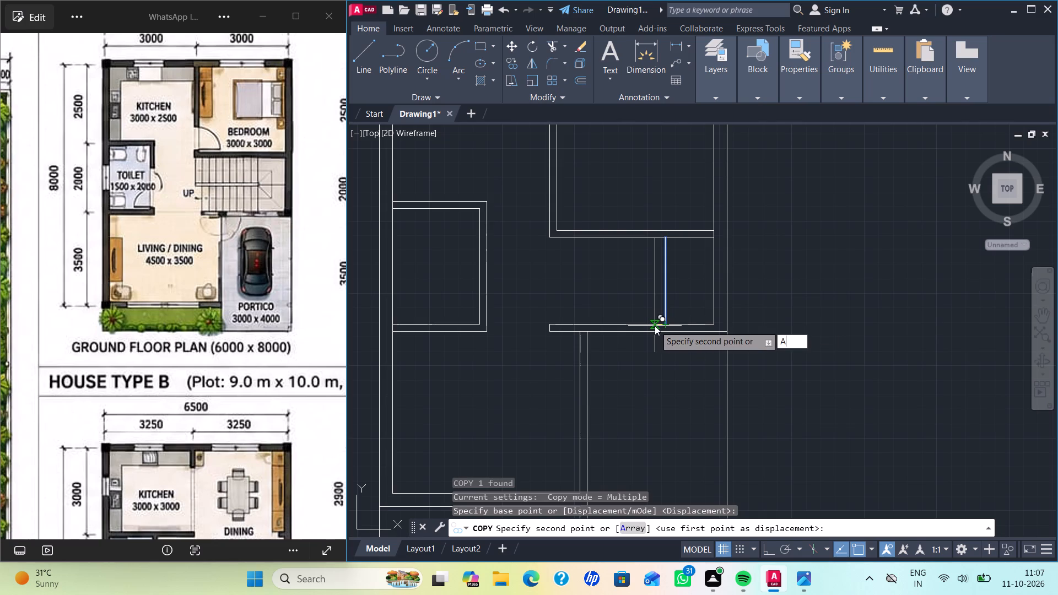
{"action": "key", "text": "Return"}
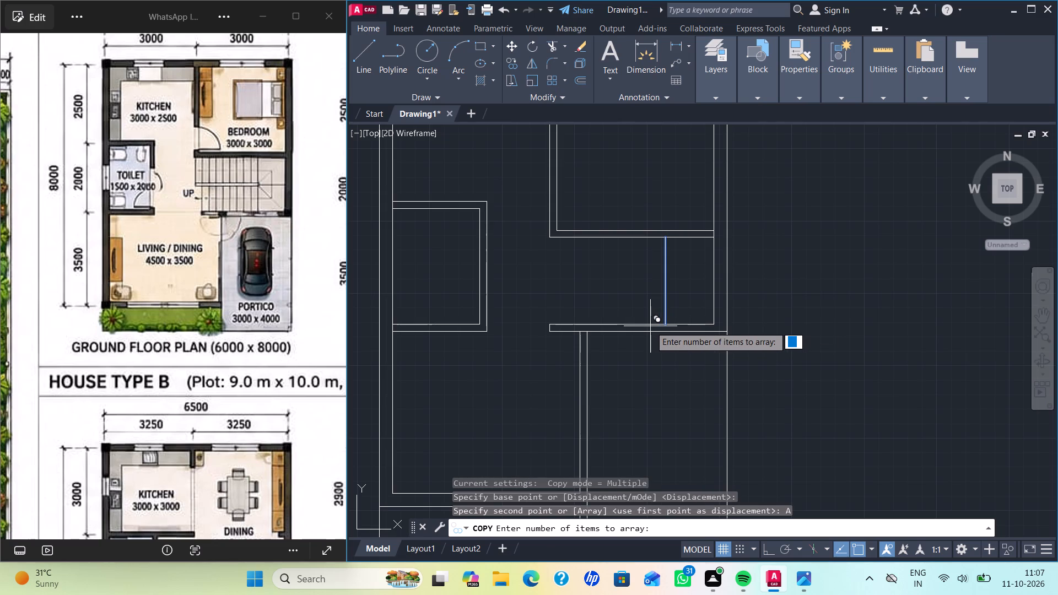
{"action": "key", "text": "1"}
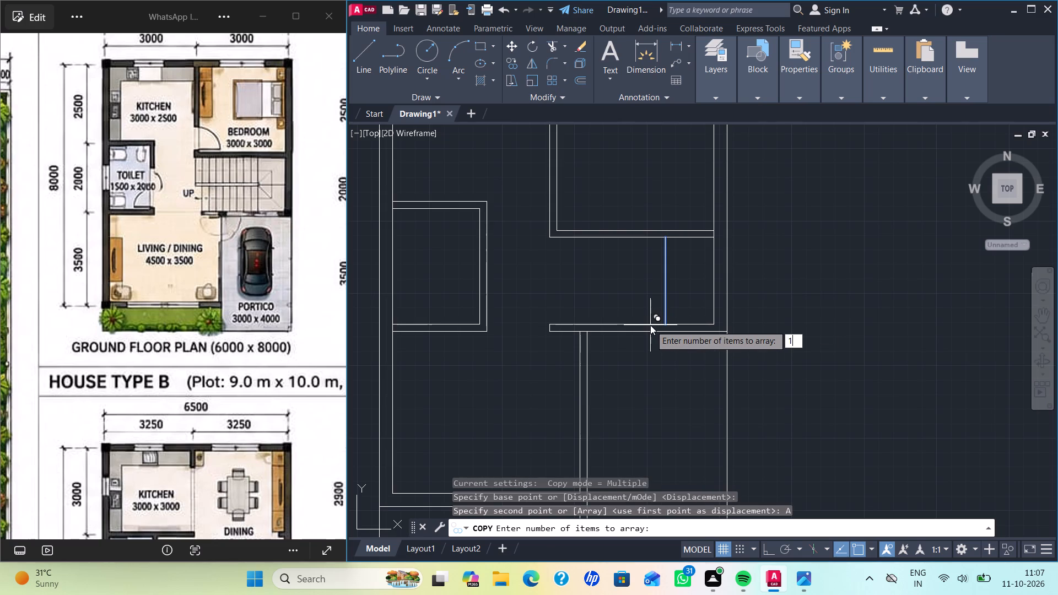
{"action": "key", "text": "0"}
{"action": "key", "text": "Return"}
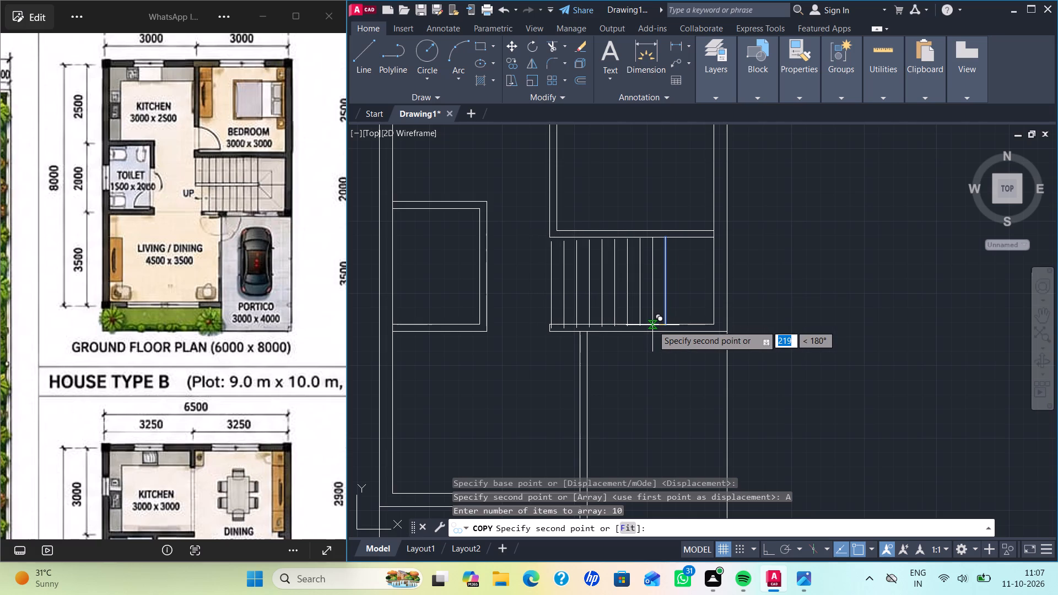
{"action": "scroll", "coordinate": [652, 323], "scroll_direction": "up", "scroll_amount": 3}
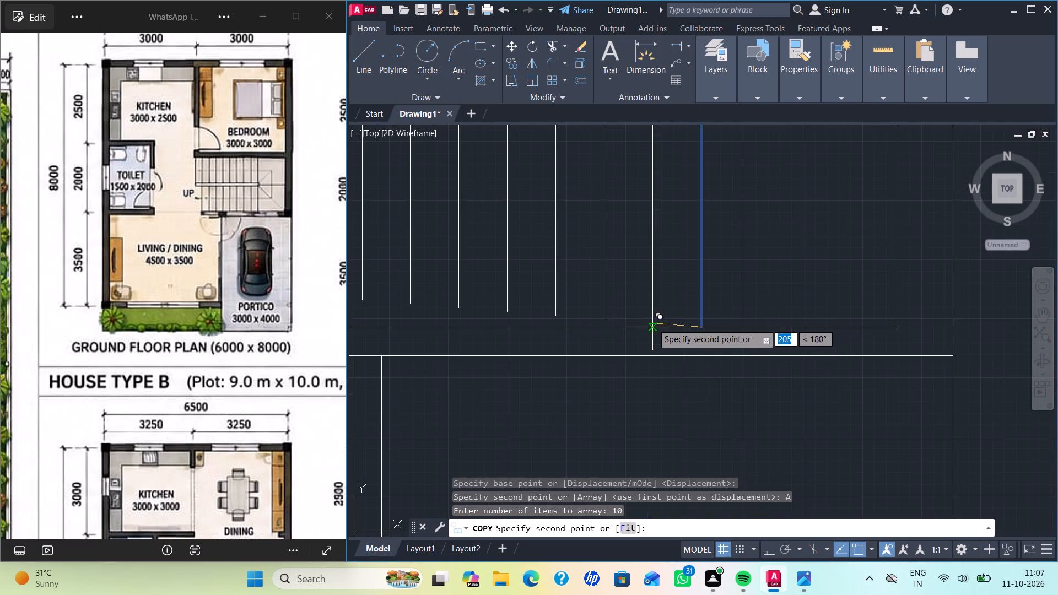
{"action": "middle_click_drag", "start_coordinate": [659, 332], "coordinate": [768, 440]}
{"action": "scroll", "coordinate": [756, 420], "scroll_direction": "down", "scroll_amount": 2}
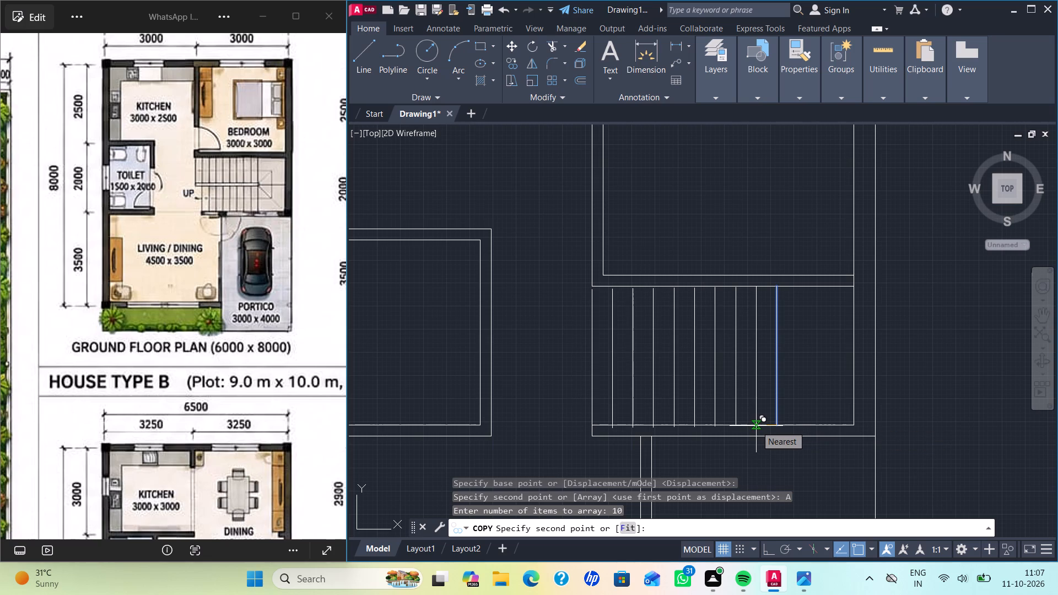
{"action": "left_click", "coordinate": [756, 426]}
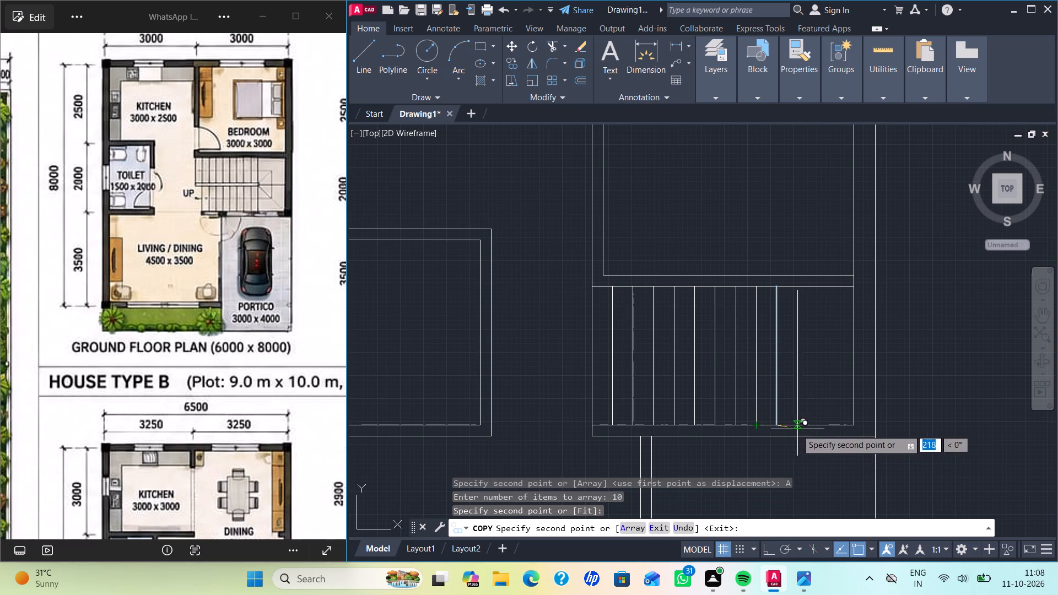
Move the westernmost stair riser so its top end meets the west end of the bedroom's lower wall line.
{"action": "key", "text": "Escape"}
{"action": "scroll", "coordinate": [800, 400], "scroll_direction": "down", "scroll_amount": 1}
{"action": "scroll", "coordinate": [807, 396], "scroll_direction": "up", "scroll_amount": 1}
{"action": "middle_click_drag", "start_coordinate": [805, 393], "coordinate": [759, 359]}
{"action": "scroll", "coordinate": [541, 294], "scroll_direction": "up", "scroll_amount": 2}
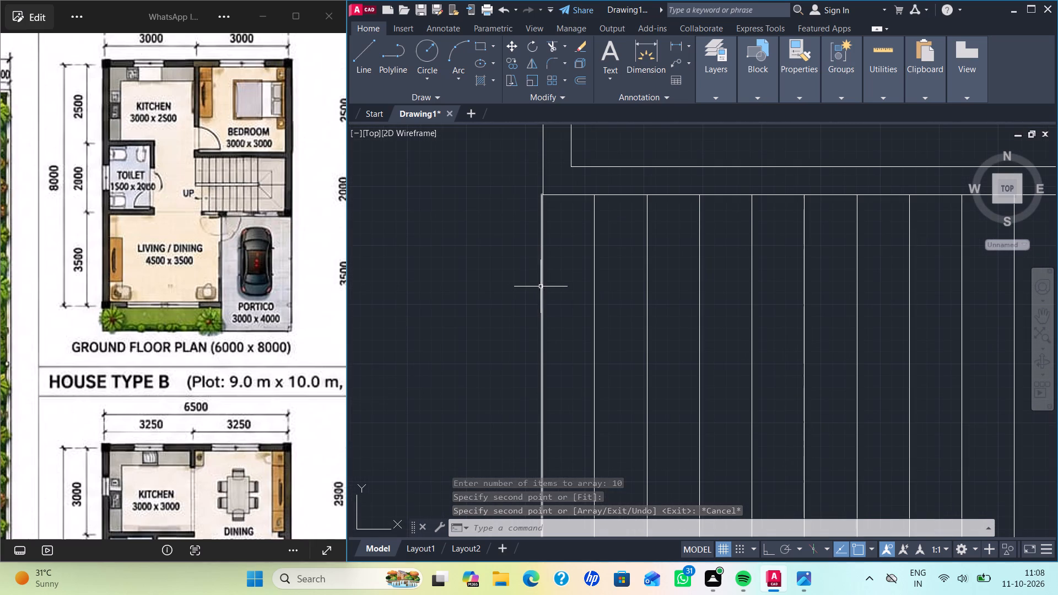
{"action": "left_click", "coordinate": [543, 285]}
{"action": "key", "text": "m"}
{"action": "key", "text": "Return"}
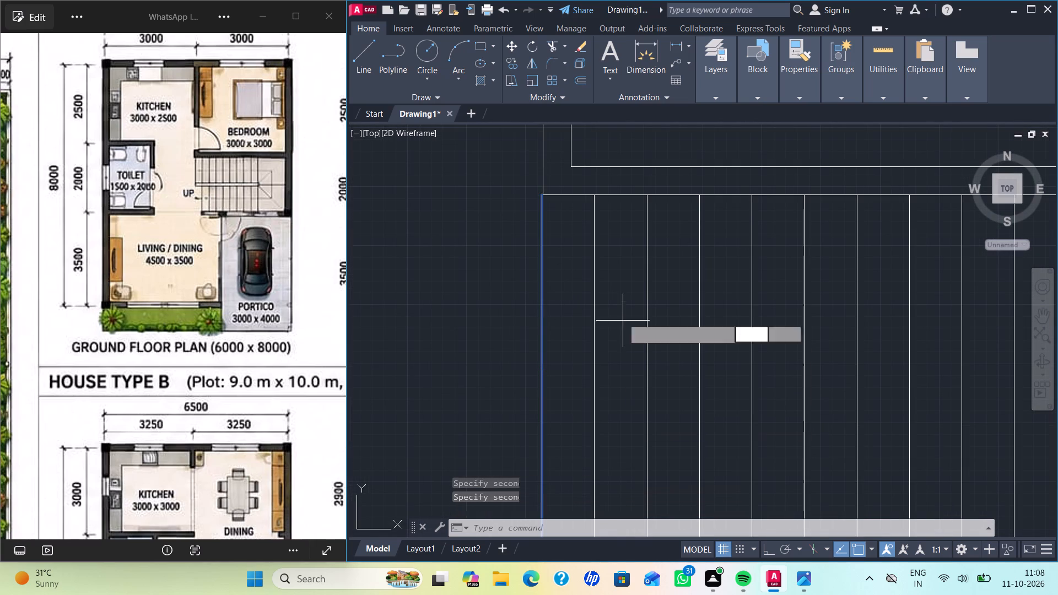
{"action": "left_click", "coordinate": [542, 197]}
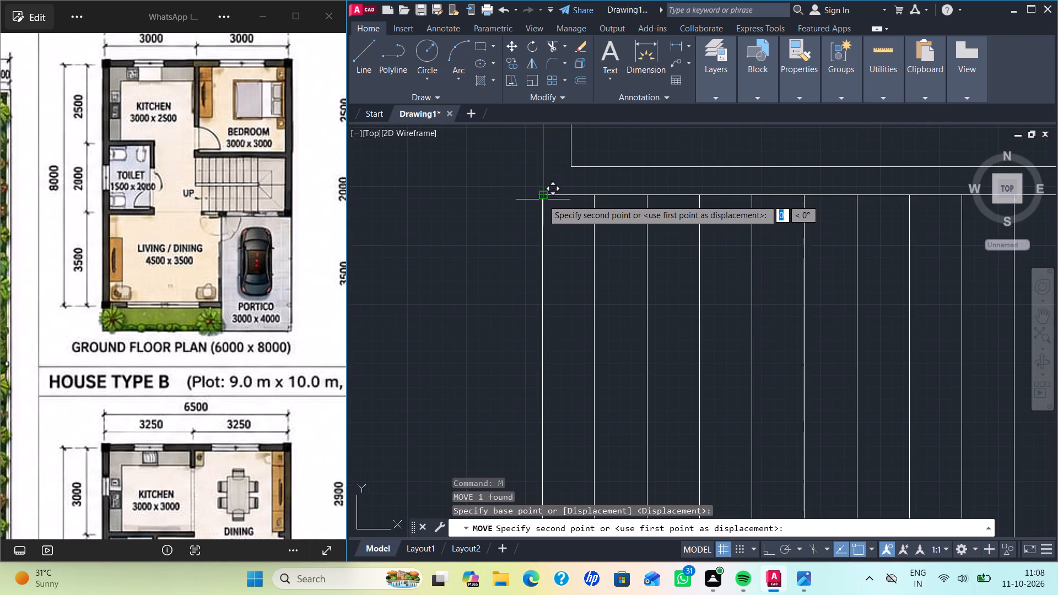
{"action": "left_click", "coordinate": [543, 199]}
{"action": "scroll", "coordinate": [588, 250], "scroll_direction": "down", "scroll_amount": 1}
{"action": "scroll", "coordinate": [566, 222], "scroll_direction": "up", "scroll_amount": 3}
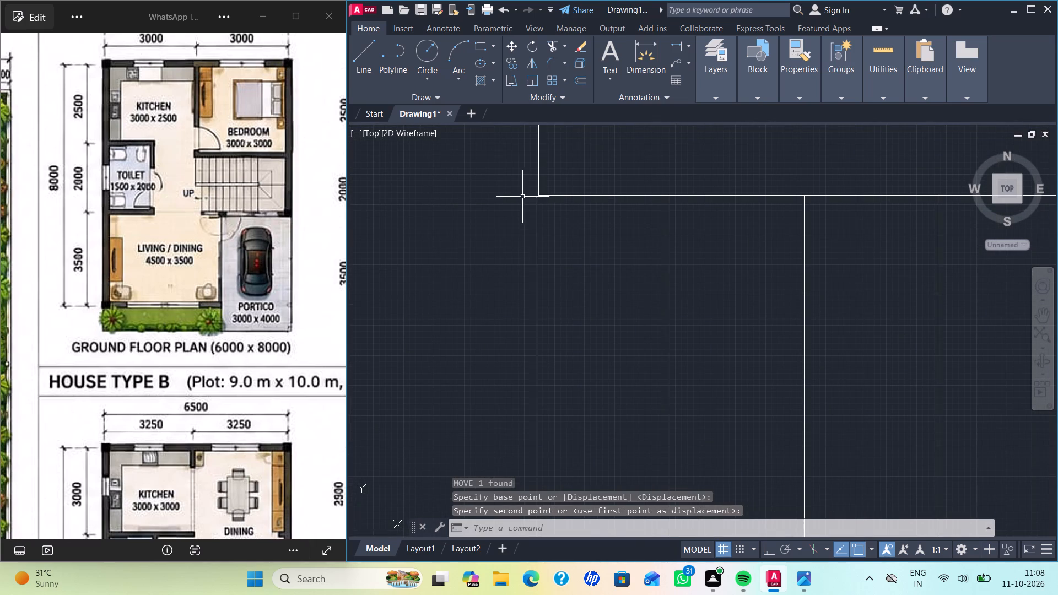
{"action": "left_click", "coordinate": [537, 201]}
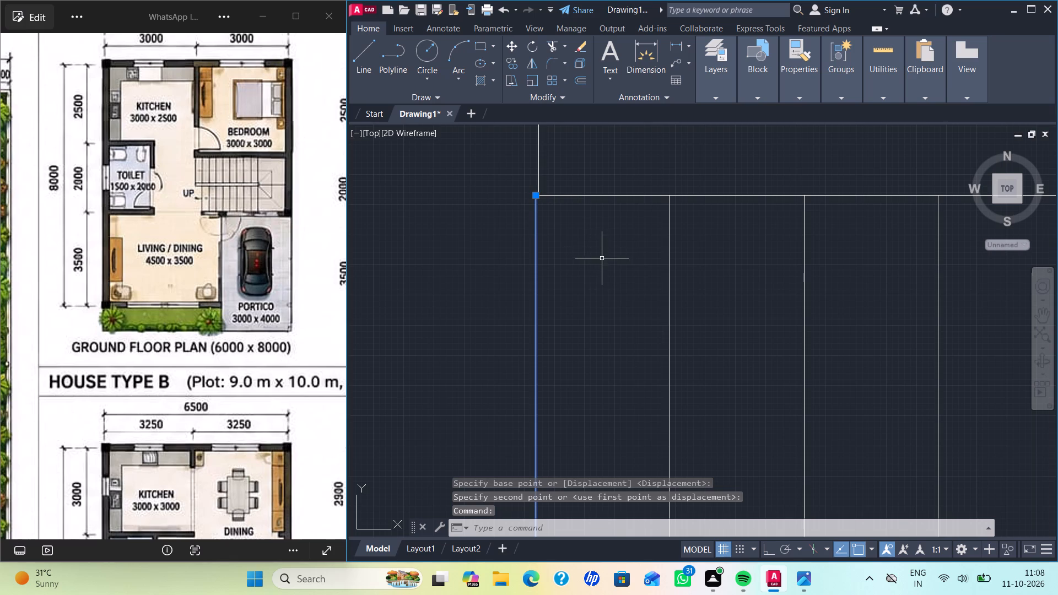
{"action": "key", "text": "m"}
{"action": "key", "text": "Return"}
{"action": "scroll", "coordinate": [549, 203], "scroll_direction": "up", "scroll_amount": 2}
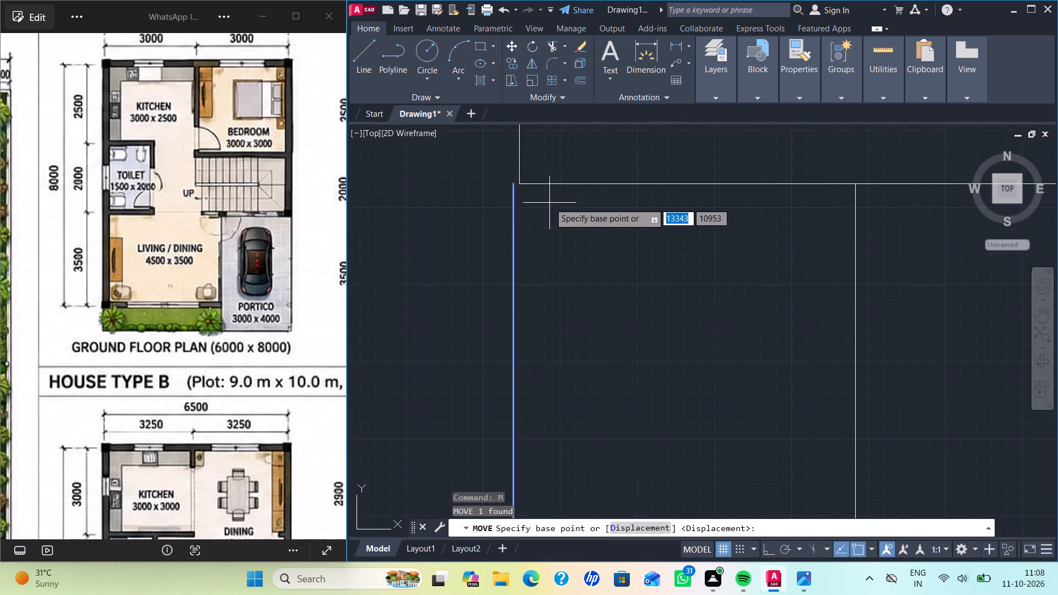
{"action": "left_click", "coordinate": [513, 186]}
{"action": "left_click", "coordinate": [523, 186]}
{"action": "scroll", "coordinate": [575, 235], "scroll_direction": "down", "scroll_amount": 2}
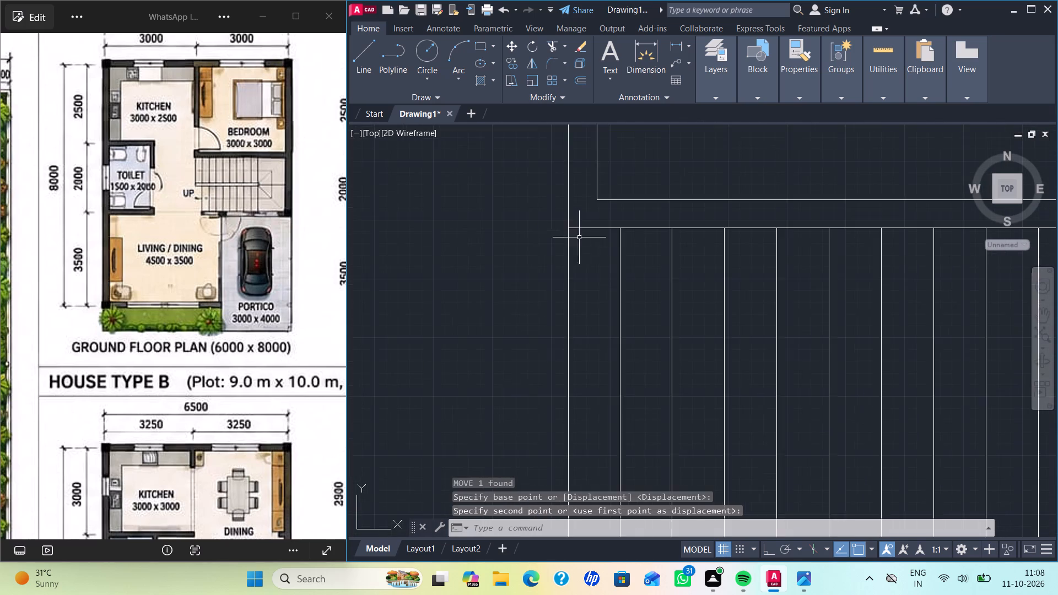
{"action": "scroll", "coordinate": [582, 239], "scroll_direction": "down", "scroll_amount": 4}
{"action": "middle_click_drag", "start_coordinate": [663, 309], "coordinate": [635, 314]}
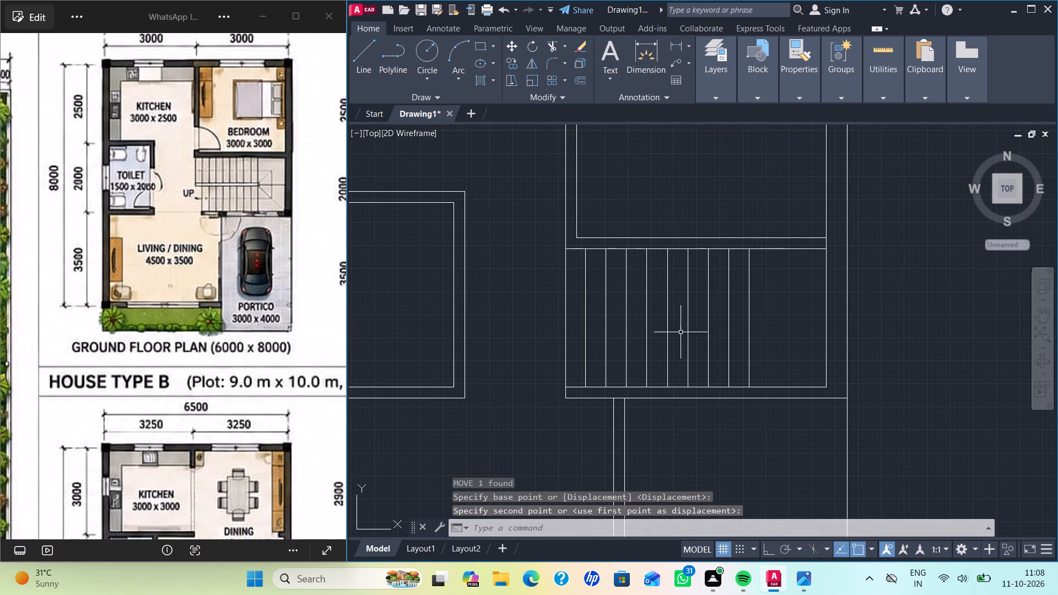
Draw a horizontal centre line across the stair risers, from the easternmost riser's midpoint to the westernmost riser.
{"action": "key", "text": "Escape"}
{"action": "key", "text": "l"}
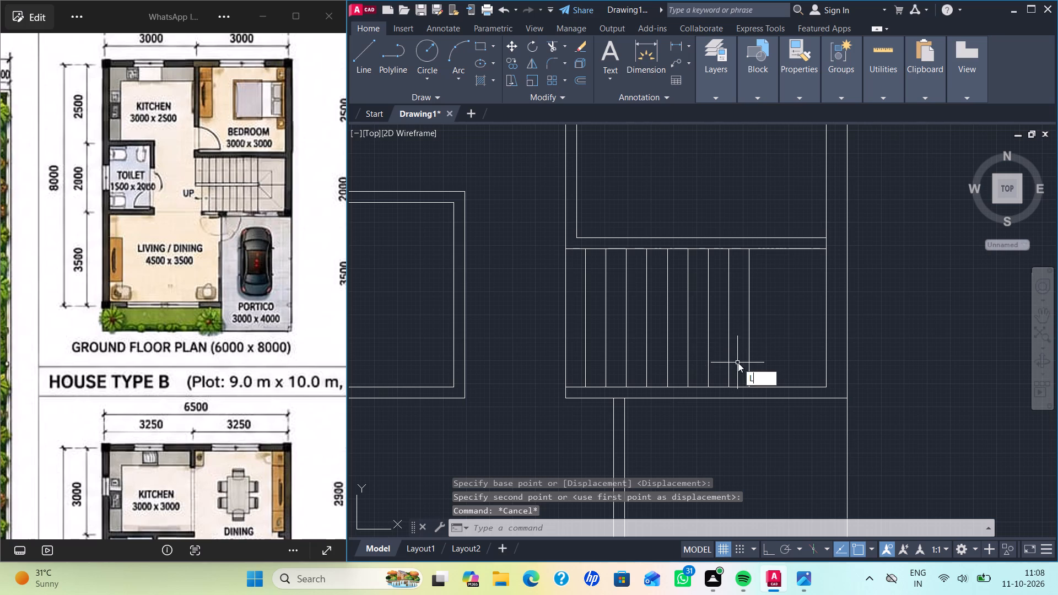
{"action": "key", "text": "Return"}
{"action": "left_click", "coordinate": [752, 320]}
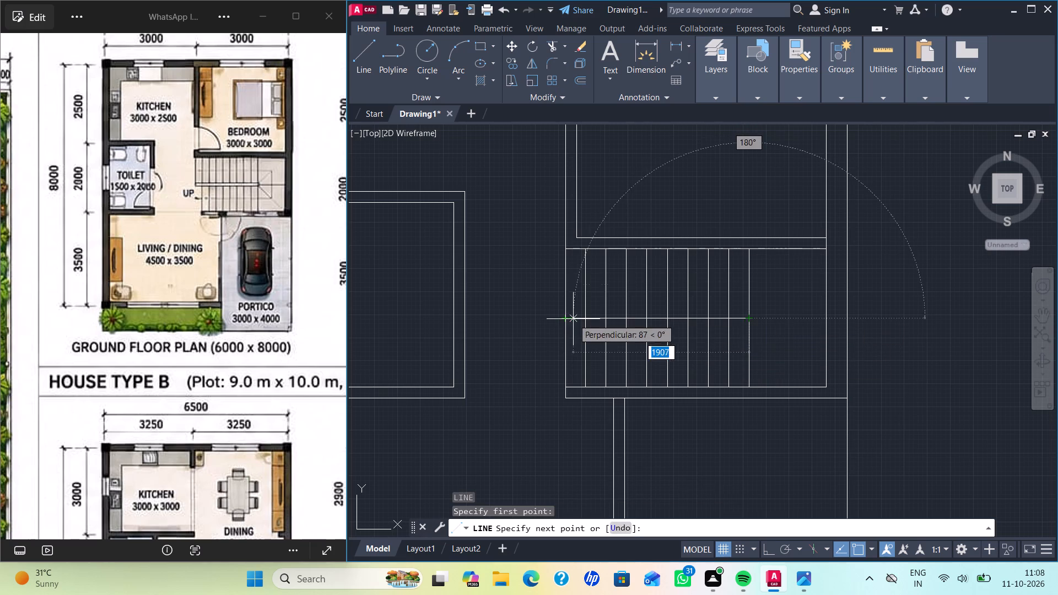
{"action": "left_click", "coordinate": [565, 318]}
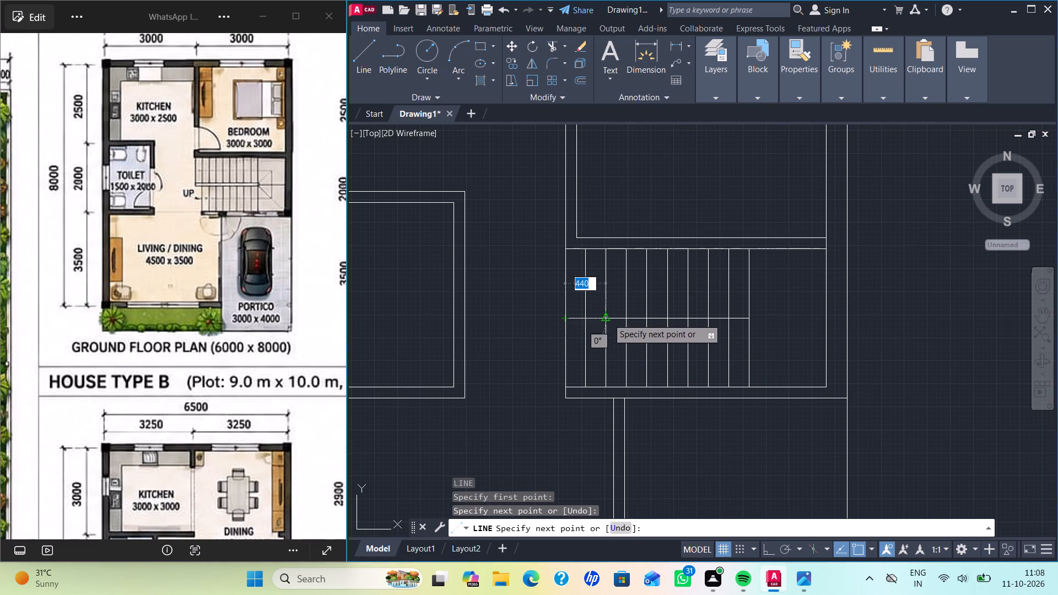
{"action": "key", "text": "Escape"}
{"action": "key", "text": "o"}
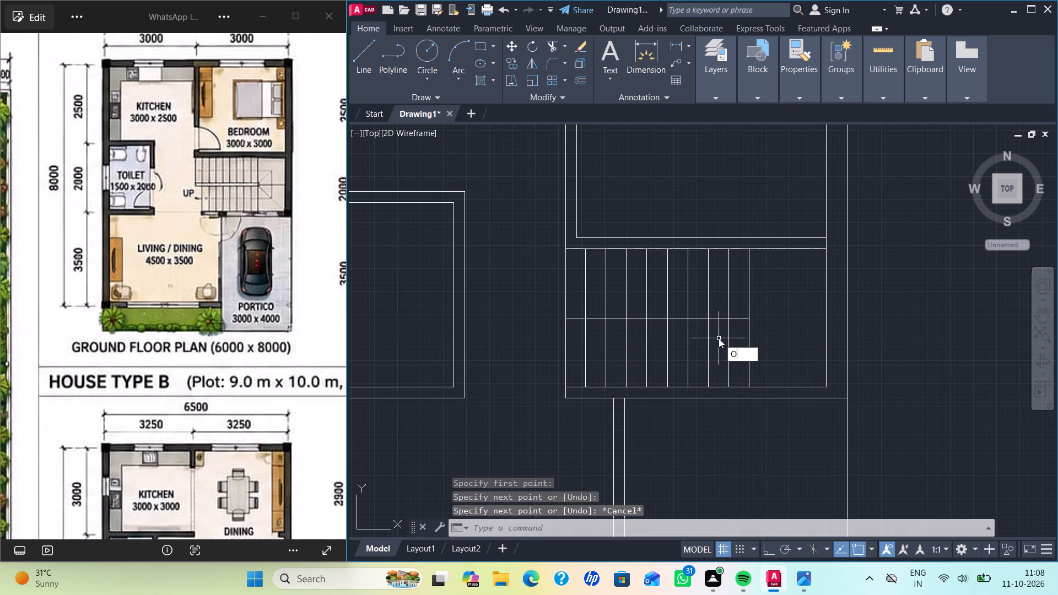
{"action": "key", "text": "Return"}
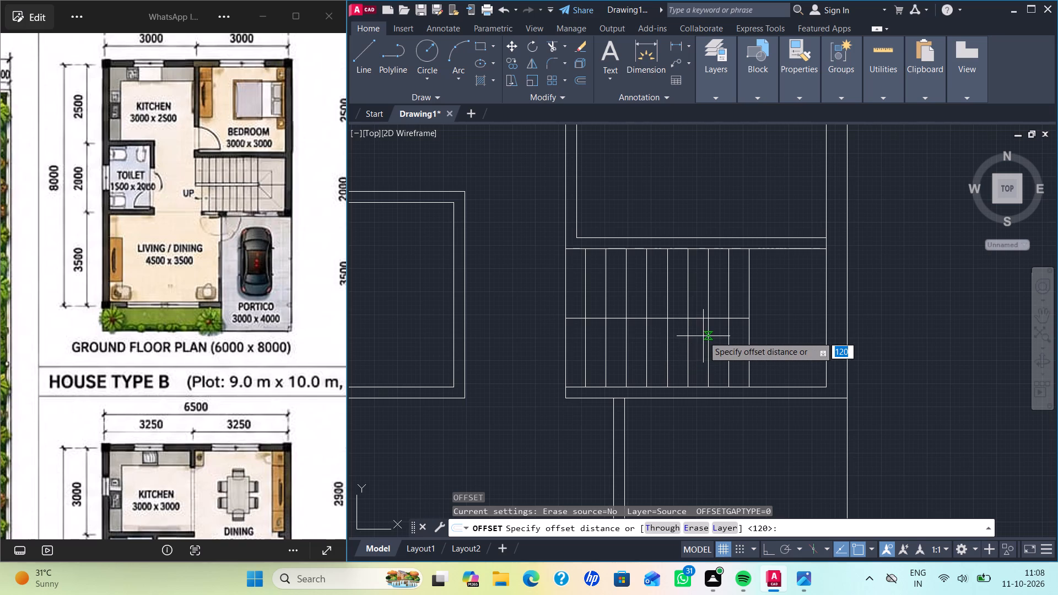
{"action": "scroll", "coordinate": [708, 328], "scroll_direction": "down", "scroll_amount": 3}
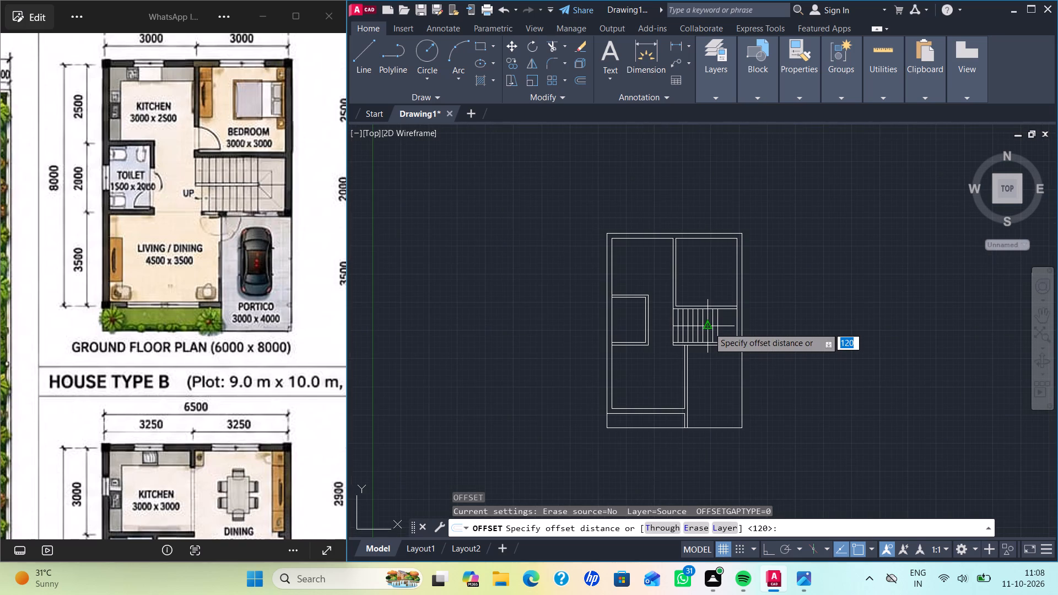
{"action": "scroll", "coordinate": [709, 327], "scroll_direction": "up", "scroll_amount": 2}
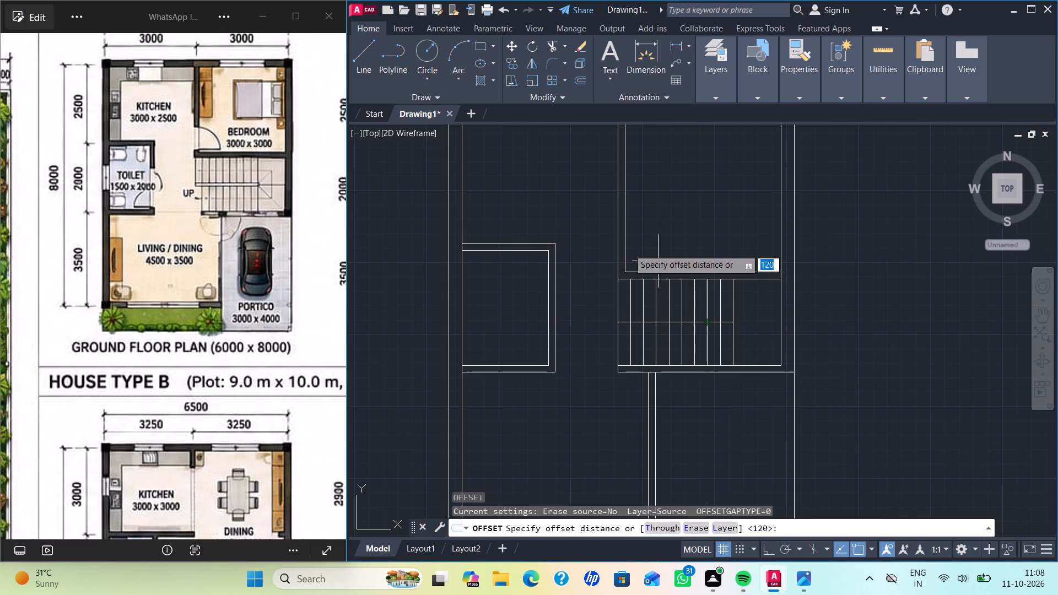
Open the recent drawing OCT 10 and examine its apartment floor plans.
{"action": "left_click", "coordinate": [379, 111]}
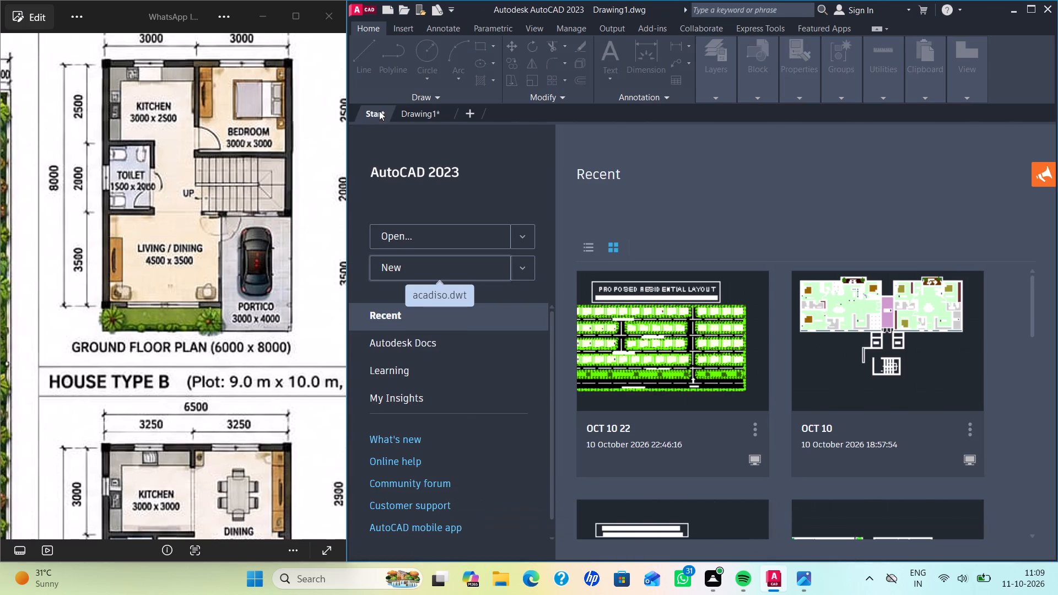
{"action": "scroll", "coordinate": [730, 358], "scroll_direction": "down", "scroll_amount": 15}
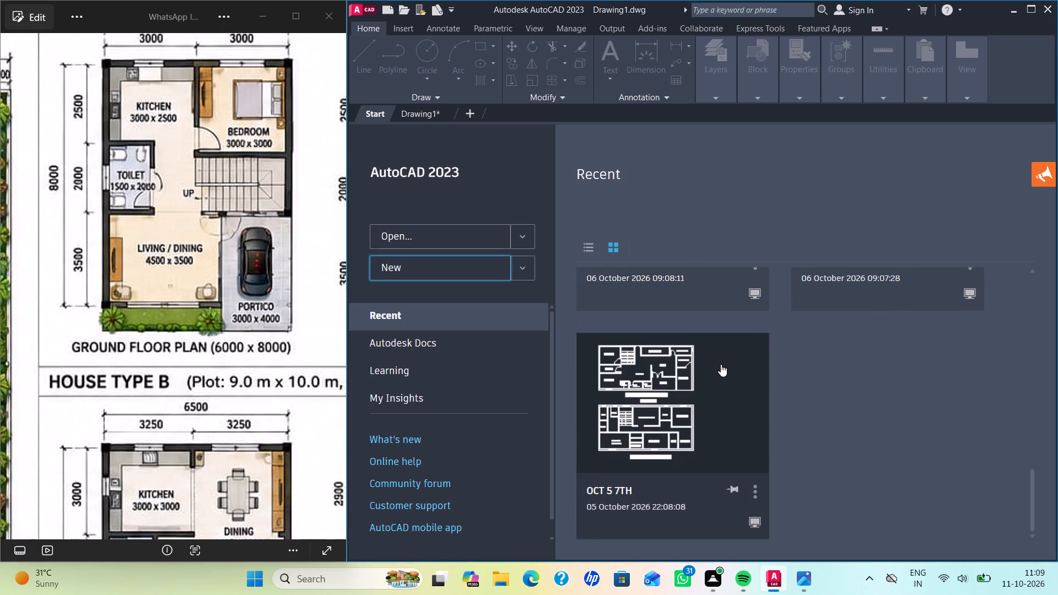
{"action": "scroll", "coordinate": [721, 364], "scroll_direction": "up", "scroll_amount": 15}
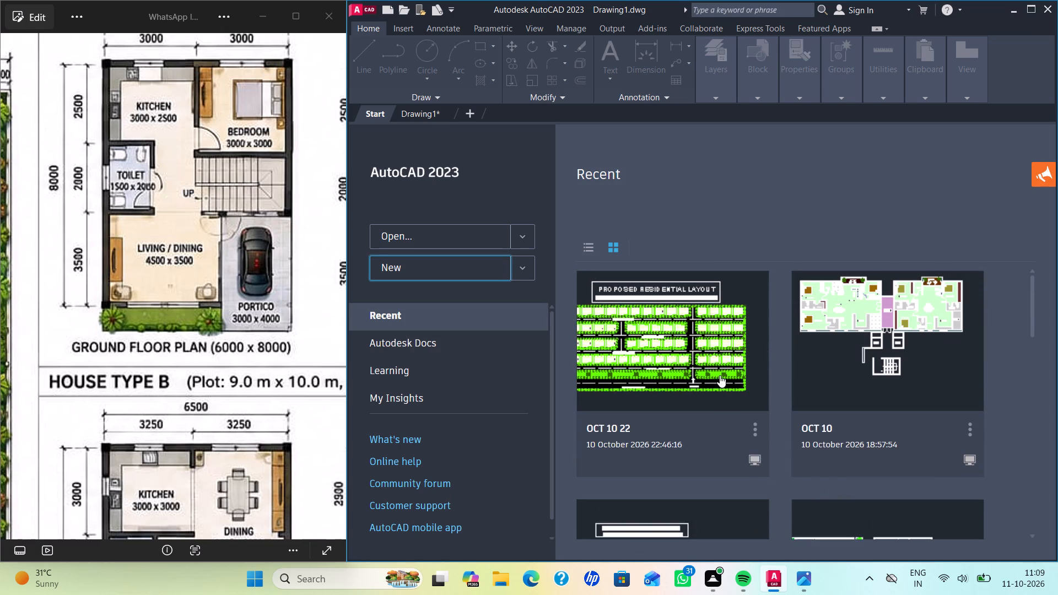
{"action": "scroll", "coordinate": [720, 375], "scroll_direction": "up", "scroll_amount": 5}
{"action": "left_click", "coordinate": [827, 349]}
{"action": "left_click", "coordinate": [827, 349]}
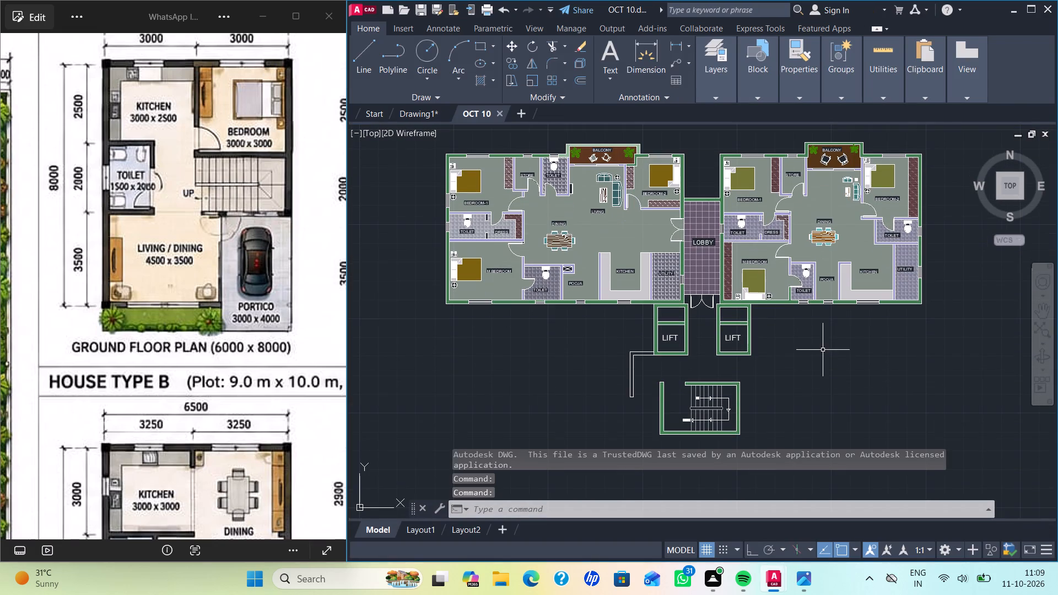
{"action": "middle_click_drag", "start_coordinate": [827, 357], "coordinate": [806, 407]}
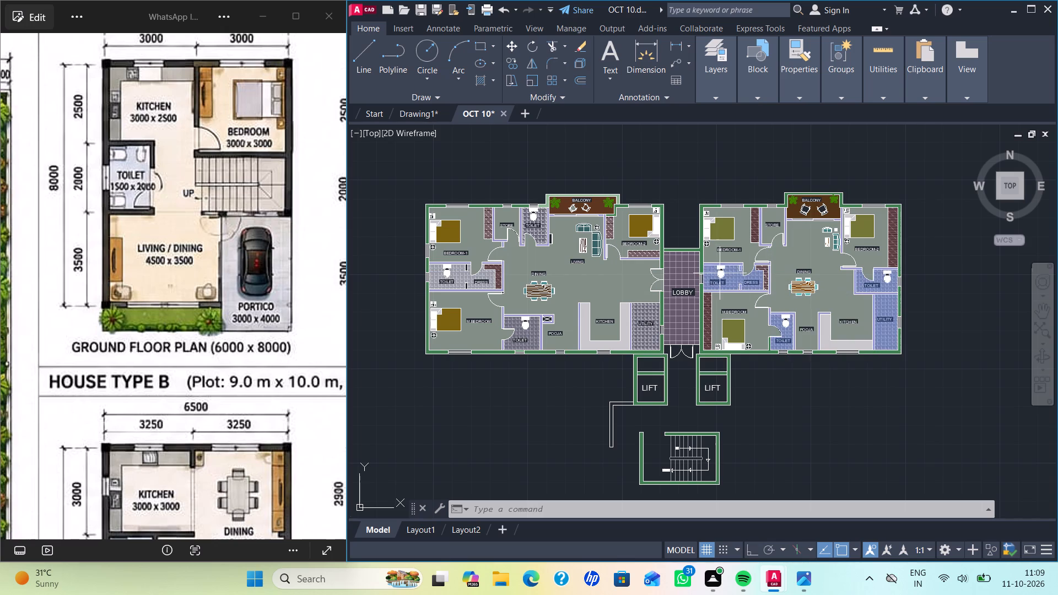
{"action": "scroll", "coordinate": [920, 338], "scroll_direction": "up", "scroll_amount": 3}
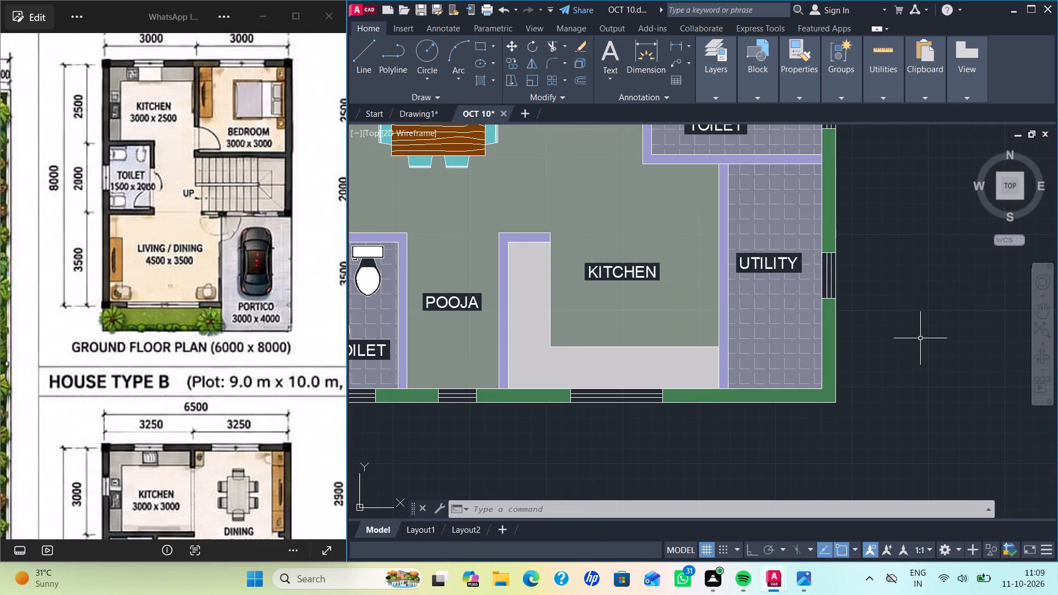
{"action": "middle_click_drag", "start_coordinate": [925, 345], "coordinate": [971, 452]}
{"action": "scroll", "coordinate": [946, 391], "scroll_direction": "down", "scroll_amount": 1}
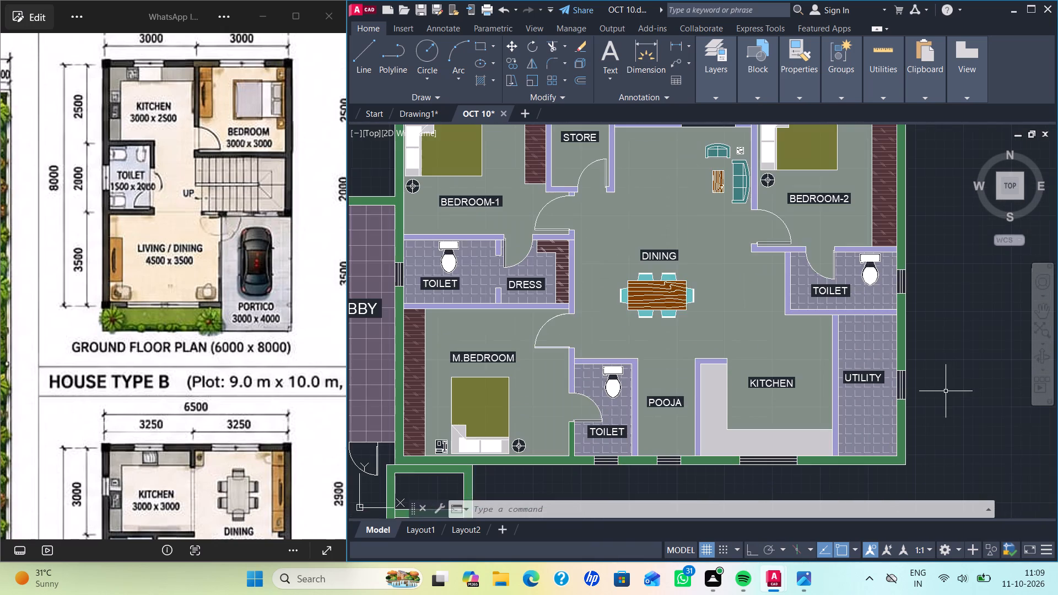
{"action": "scroll", "coordinate": [949, 393], "scroll_direction": "down", "scroll_amount": 2}
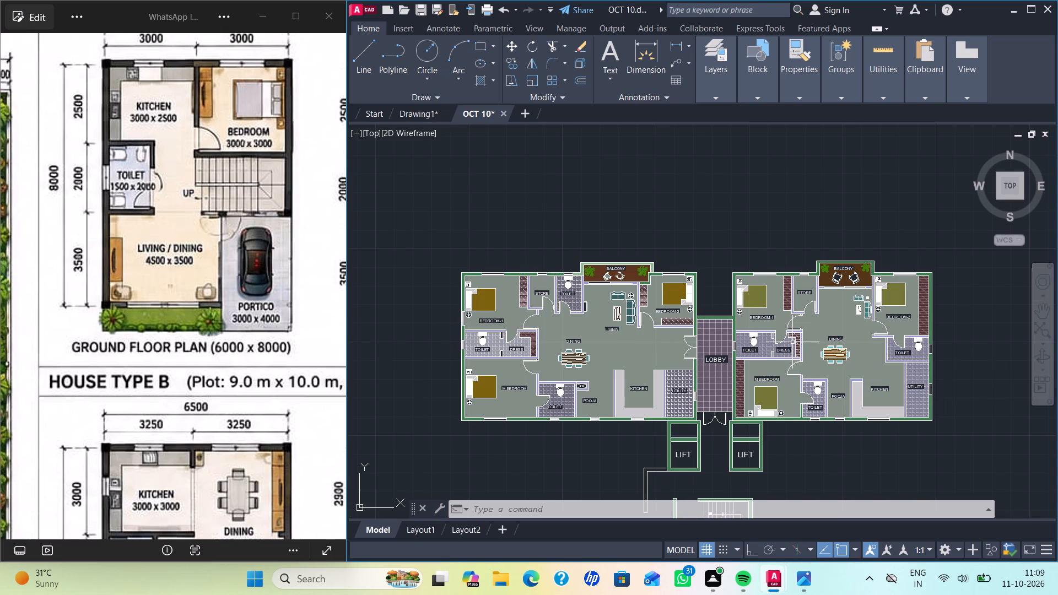
Browse the recent drawings again, open OCT 10 22 and examine its residential site layout.
{"action": "left_click", "coordinate": [382, 113]}
{"action": "scroll", "coordinate": [791, 302], "scroll_direction": "down", "scroll_amount": 7}
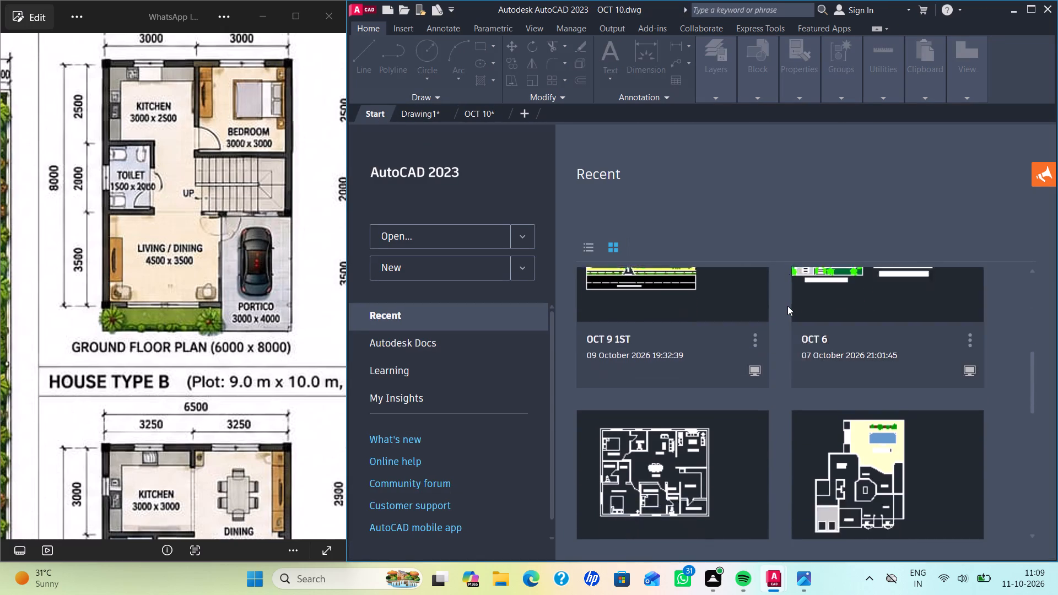
{"action": "scroll", "coordinate": [787, 306], "scroll_direction": "down", "scroll_amount": 7}
{"action": "scroll", "coordinate": [787, 304], "scroll_direction": "up", "scroll_amount": 2}
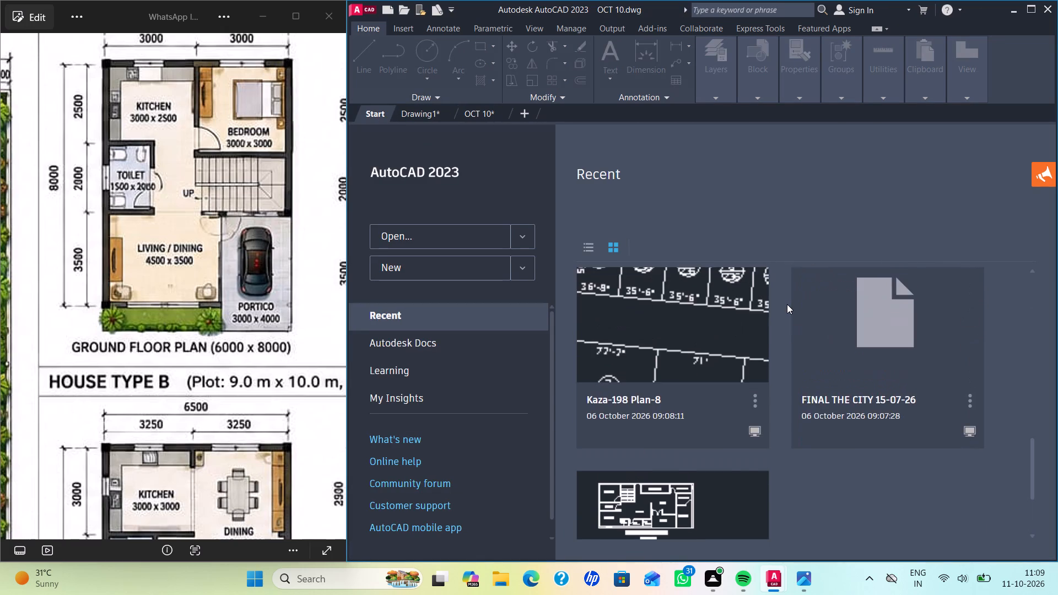
{"action": "scroll", "coordinate": [787, 304], "scroll_direction": "up", "scroll_amount": 8}
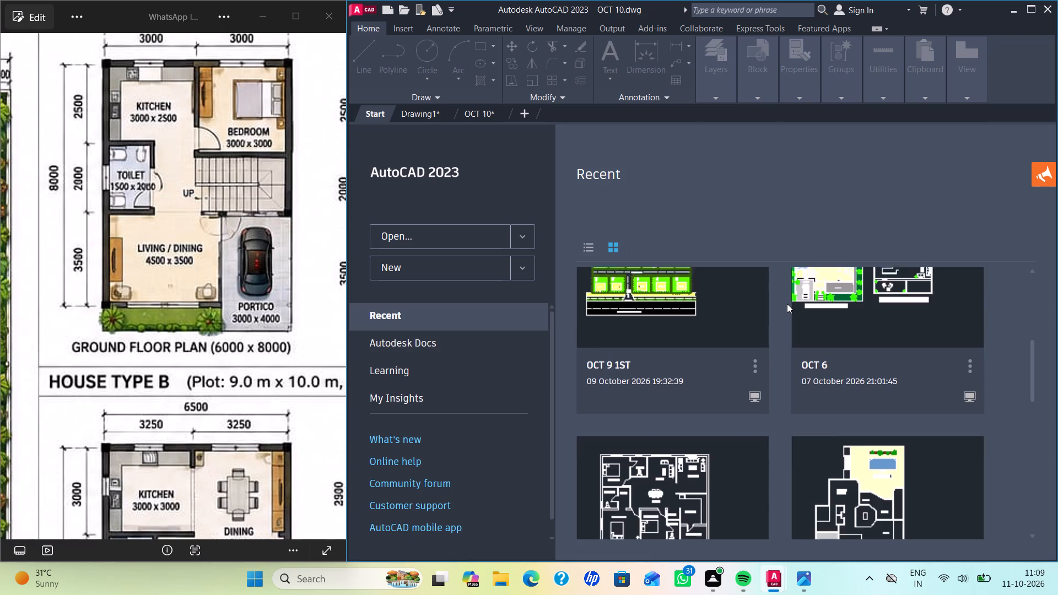
{"action": "scroll", "coordinate": [787, 304], "scroll_direction": "up", "scroll_amount": 2}
{"action": "left_click", "coordinate": [819, 329]}
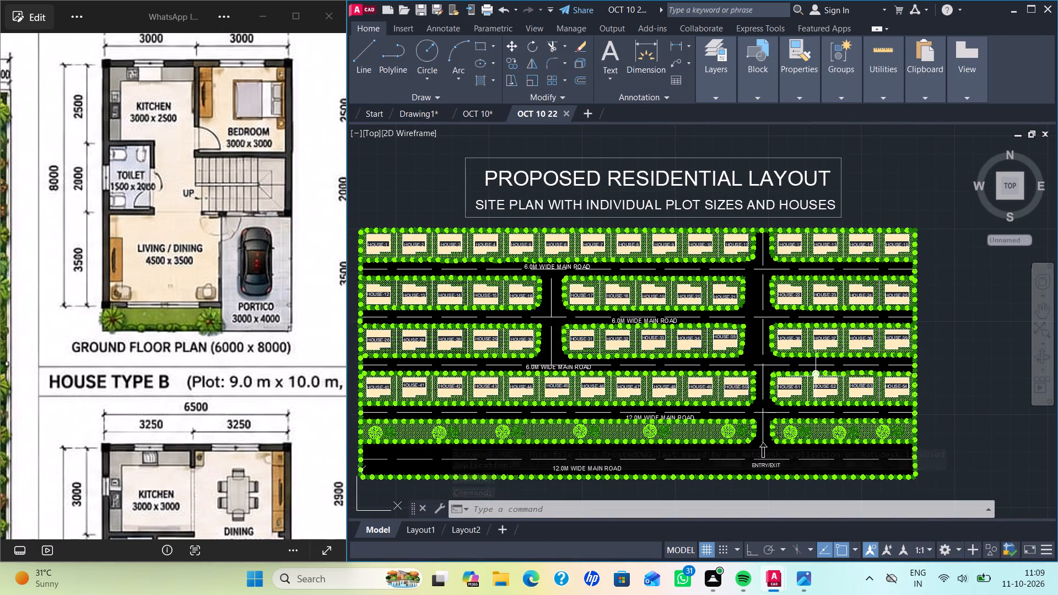
{"action": "scroll", "coordinate": [815, 372], "scroll_direction": "up", "scroll_amount": 3}
{"action": "scroll", "coordinate": [815, 372], "scroll_direction": "down", "scroll_amount": 4}
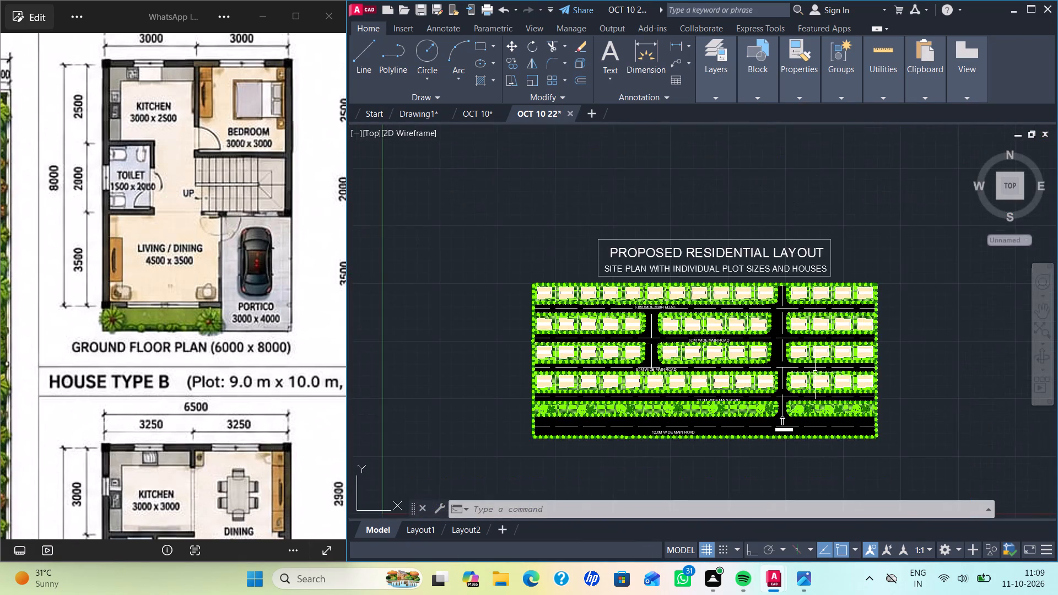
{"action": "scroll", "coordinate": [815, 372], "scroll_direction": "up", "scroll_amount": 2}
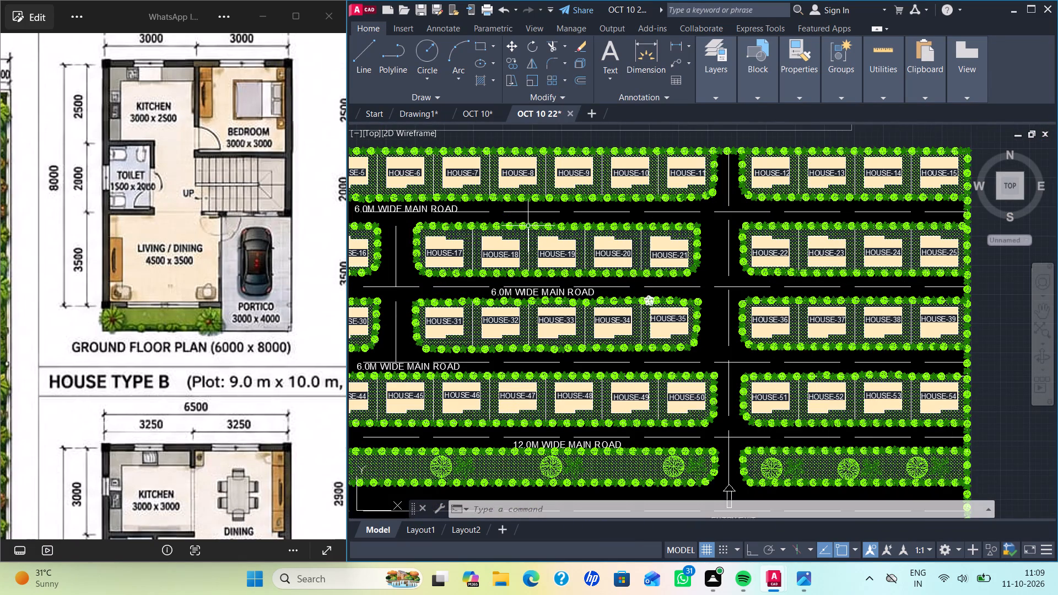
Close the OCT 10 22 and OCT 10 drawings without saving changes and return to the staircase in Drawing1.
{"action": "left_click", "coordinate": [570, 112]}
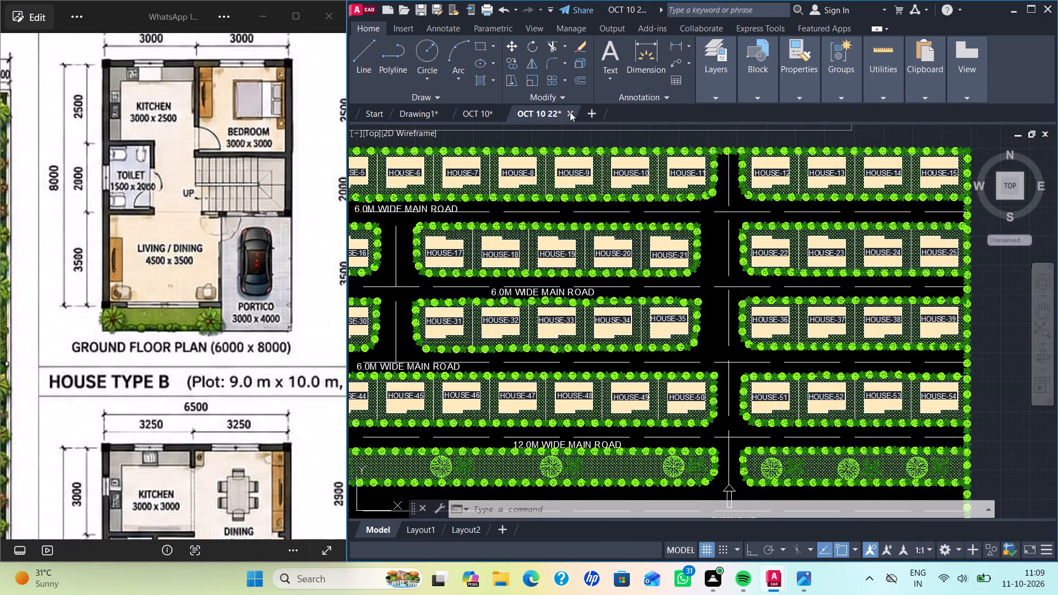
{"action": "left_click", "coordinate": [749, 320]}
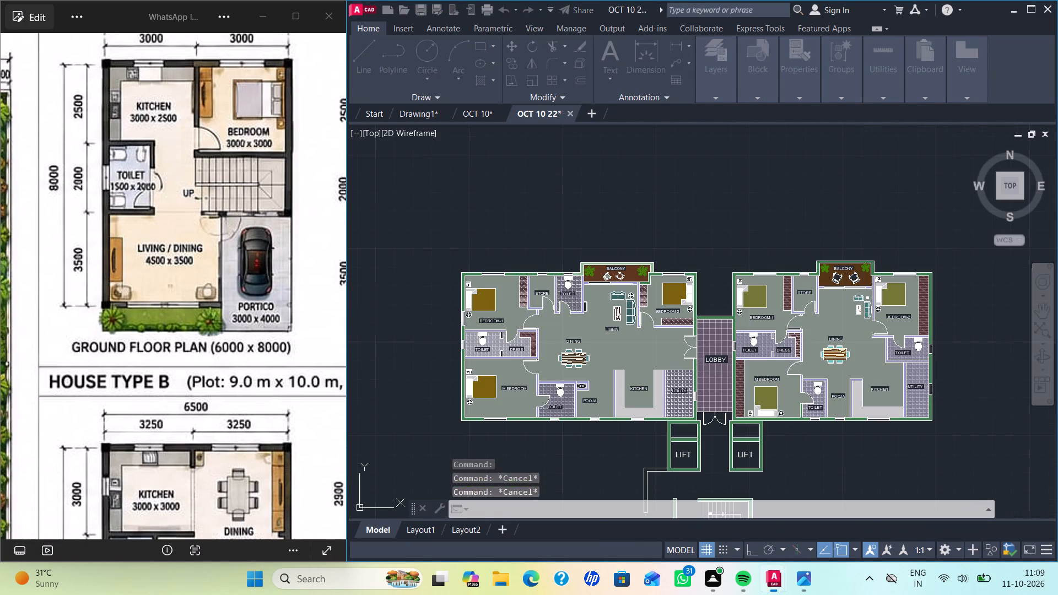
{"action": "left_click", "coordinate": [502, 115]}
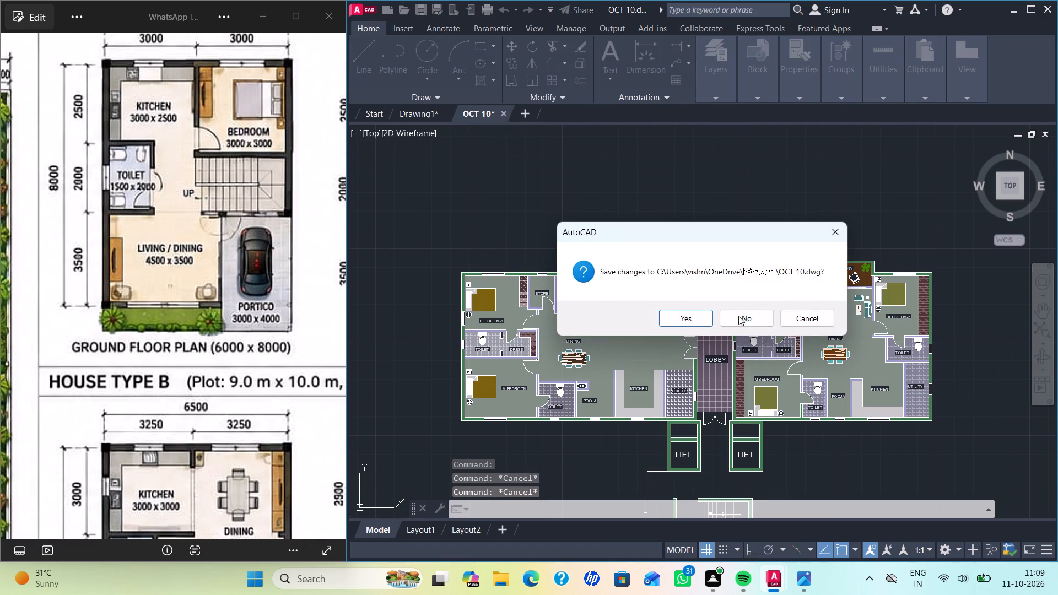
{"action": "left_click", "coordinate": [747, 318]}
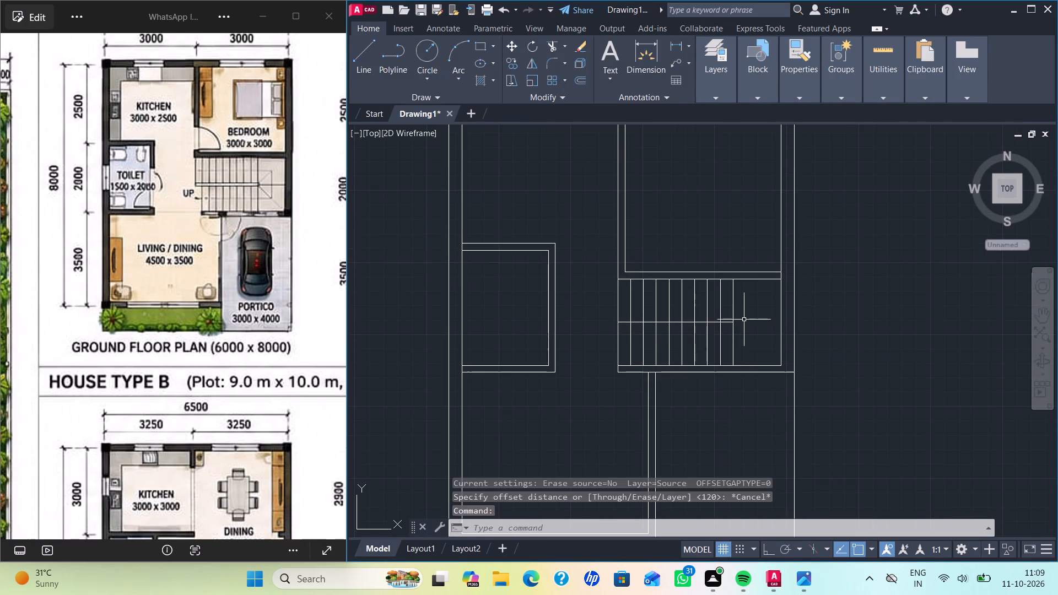
{"action": "scroll", "coordinate": [747, 326], "scroll_direction": "down", "scroll_amount": 2}
{"action": "scroll", "coordinate": [766, 333], "scroll_direction": "up", "scroll_amount": 3}
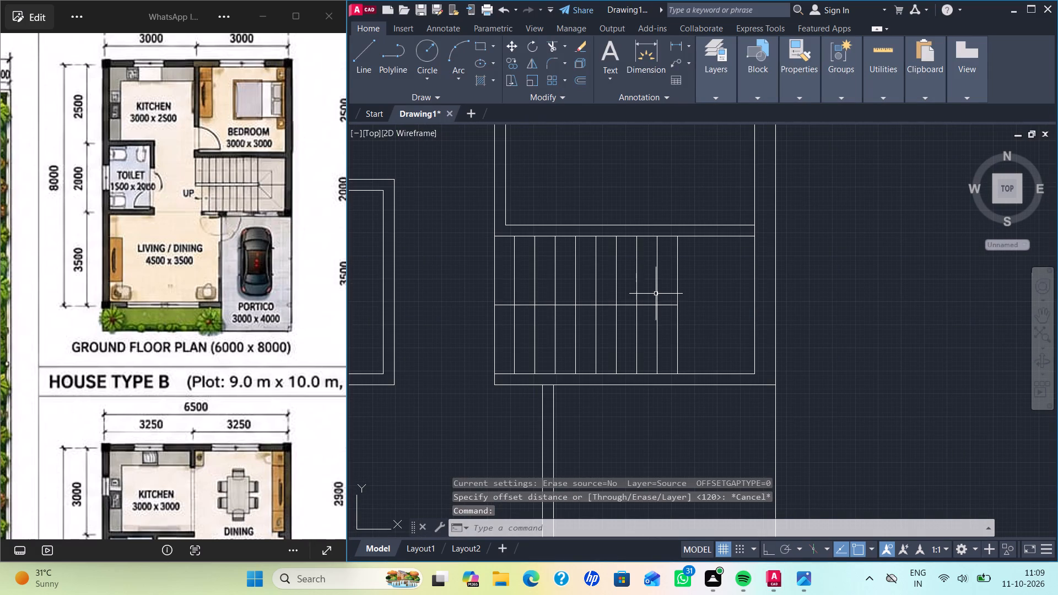
Offset the staircase's horizontal centre line by 50 to both its north and south sides.
{"action": "key", "text": "o"}
{"action": "key", "text": "Return"}
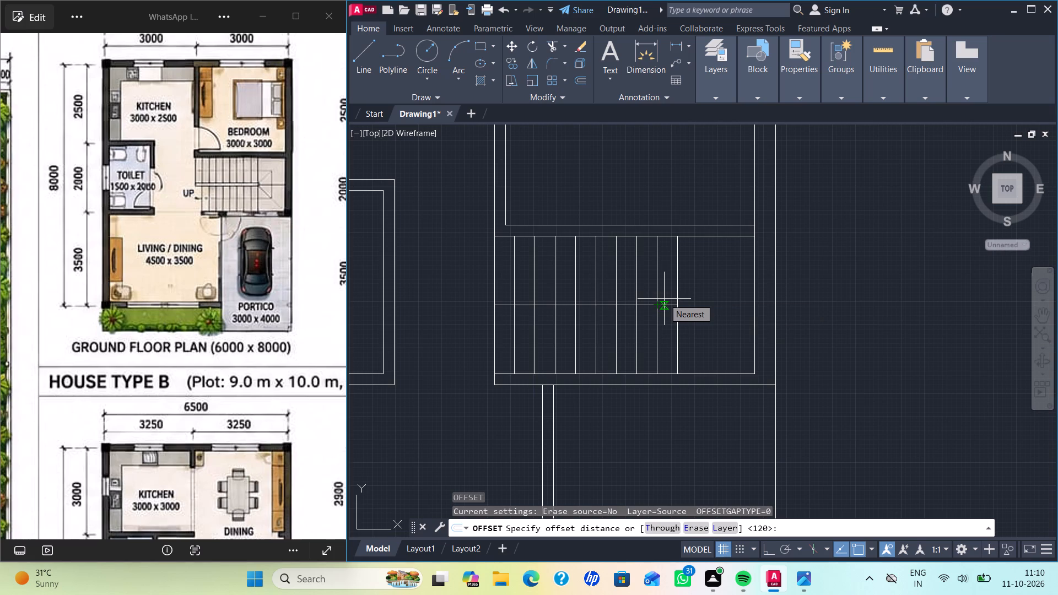
{"action": "key", "text": "5"}
{"action": "key", "text": "0"}
{"action": "key", "text": "Return"}
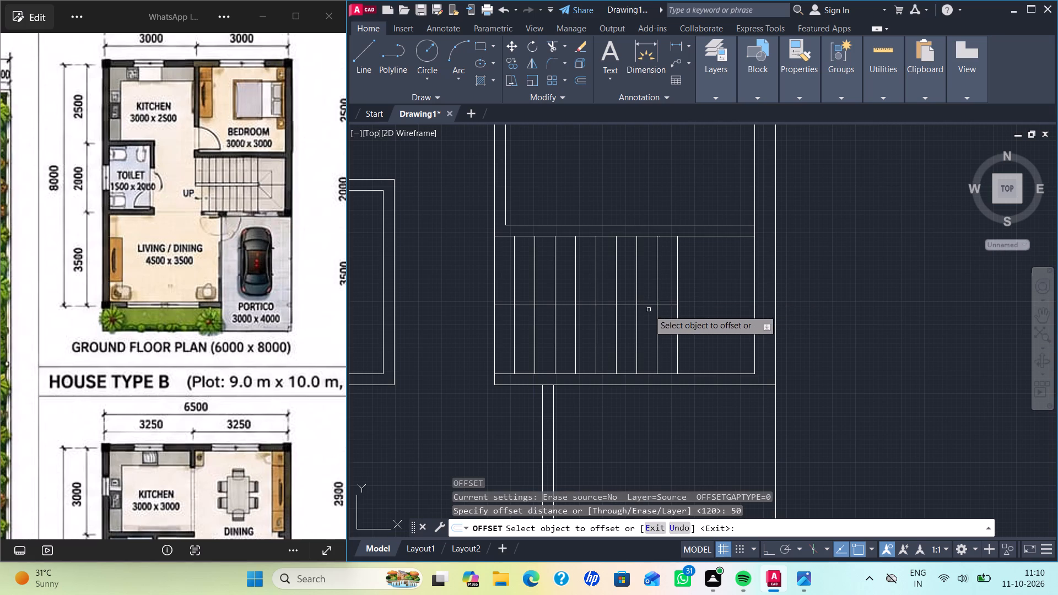
{"action": "left_click", "coordinate": [645, 305]}
{"action": "left_click", "coordinate": [645, 275]}
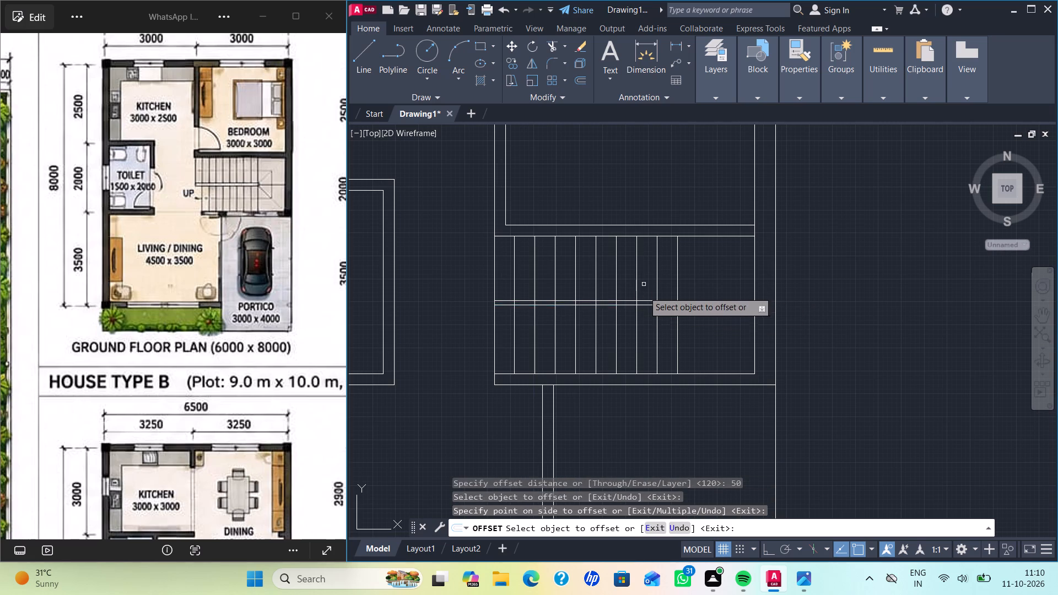
{"action": "left_click", "coordinate": [645, 305]}
{"action": "left_click", "coordinate": [648, 321]}
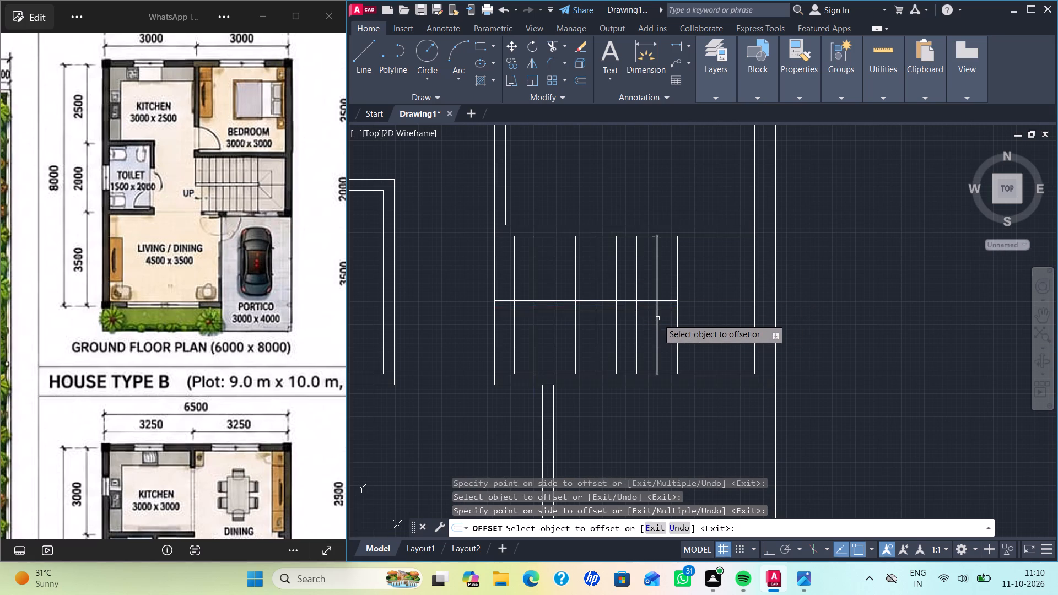
{"action": "key", "text": "Escape"}
Delete the original centre line between the two offset lines.
{"action": "left_click", "coordinate": [664, 305]}
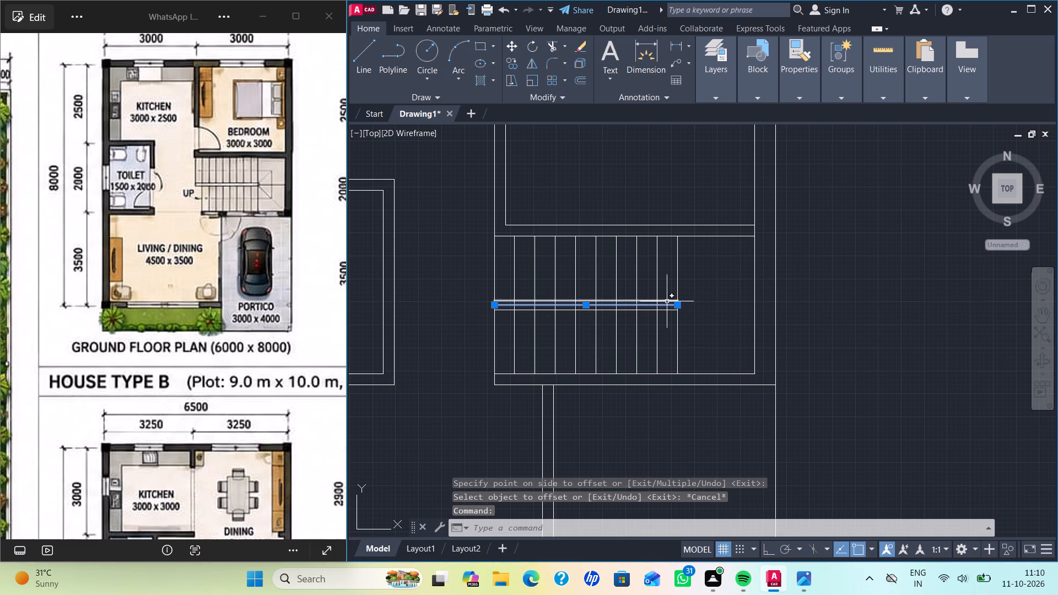
{"action": "key", "text": "Delete"}
Trim away the riser segments lying between the two horizontal offset lines, separating the two stair flights.
{"action": "scroll", "coordinate": [658, 308], "scroll_direction": "up", "scroll_amount": 2}
{"action": "scroll", "coordinate": [658, 310], "scroll_direction": "down", "scroll_amount": 1}
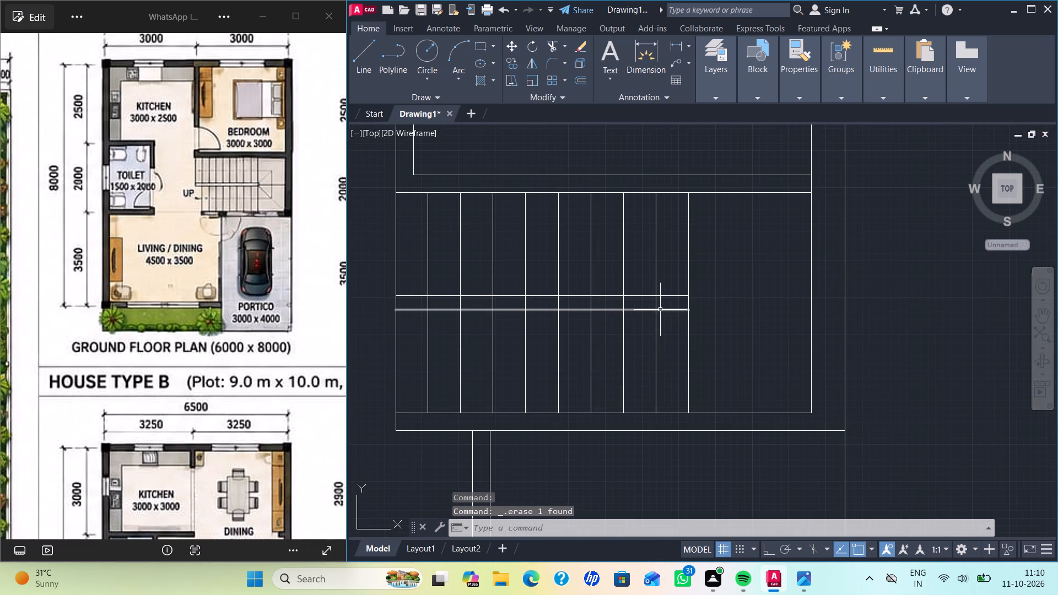
{"action": "key", "text": "Escape"}
{"action": "type", "text": "TR"}
{"action": "key", "text": "Return"}
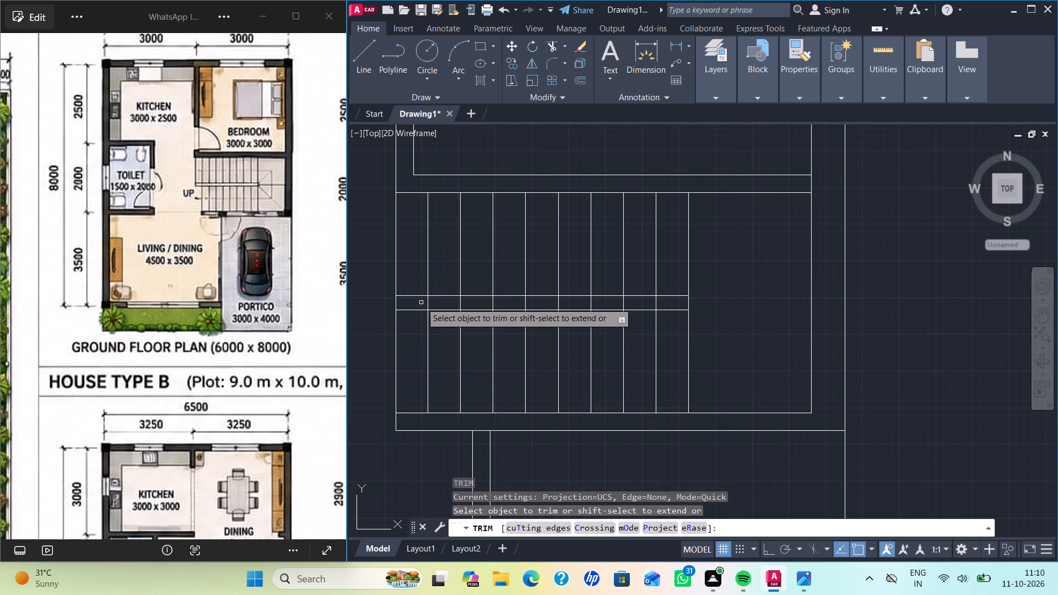
{"action": "left_click_drag", "start_coordinate": [390, 302], "coordinate": [452, 301]}
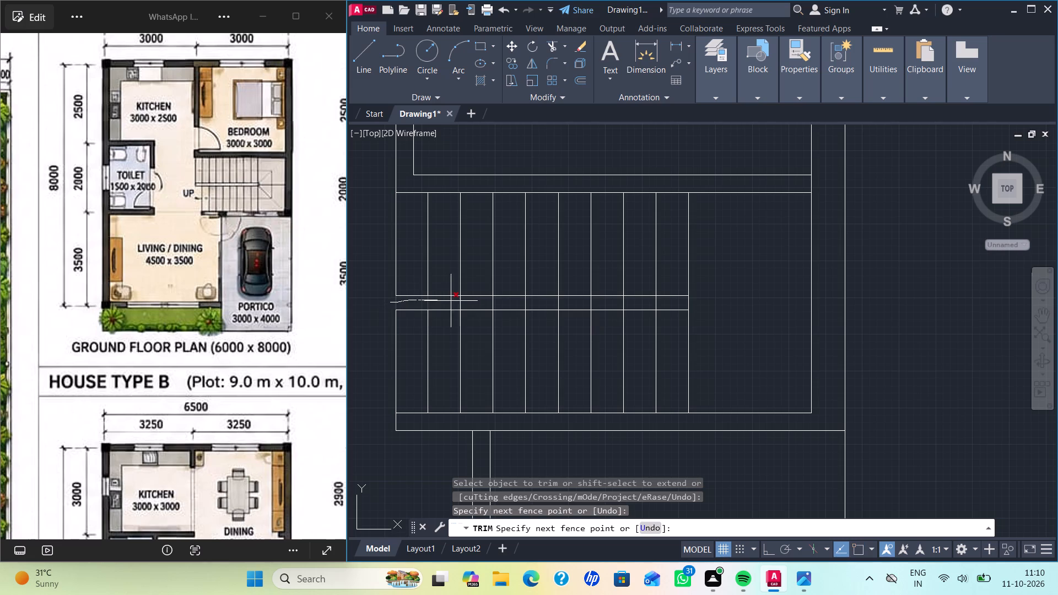
{"action": "left_click_drag", "start_coordinate": [452, 301], "coordinate": [712, 310]}
{"action": "key", "text": "Escape"}
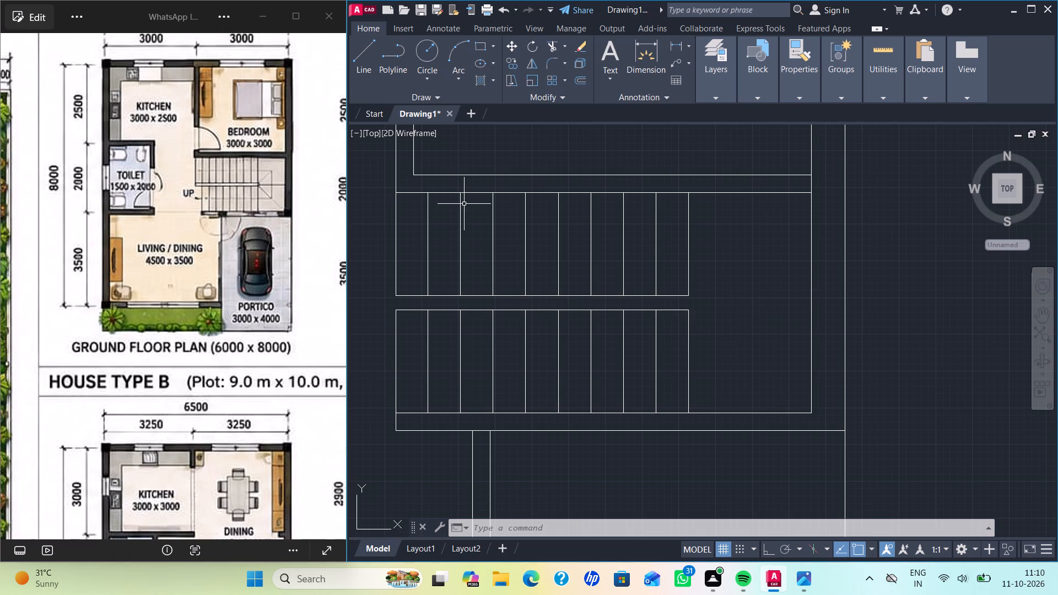
Draw a 100-long vertical line closing the west end of the gap between the two flights.
{"action": "key", "text": "l"}
{"action": "key", "text": "Return"}
{"action": "left_click", "coordinate": [393, 294]}
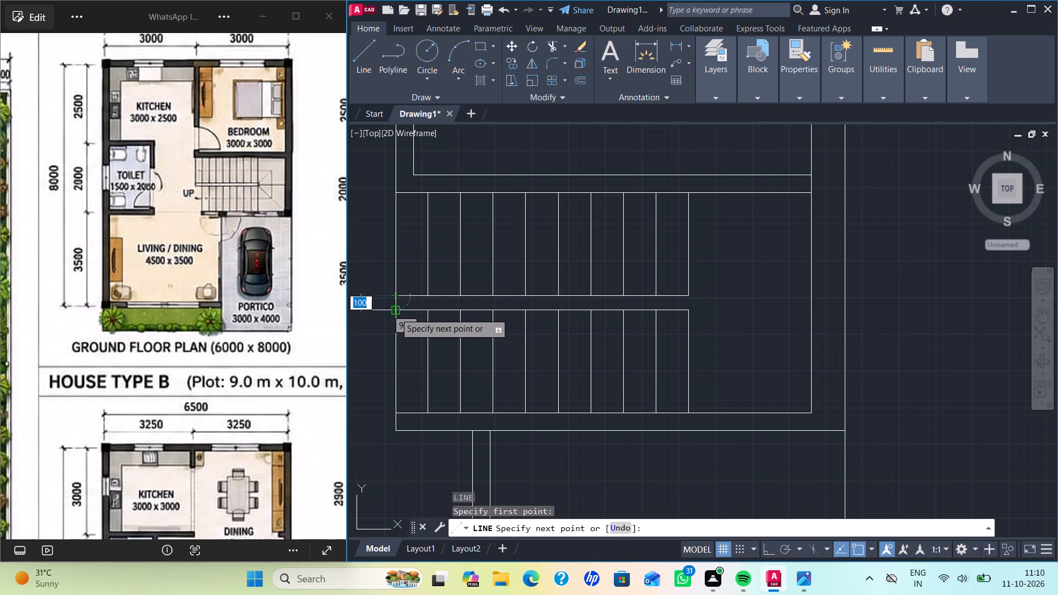
{"action": "left_click", "coordinate": [395, 313]}
{"action": "key", "text": "space"}
Fillet the east ends of the two parallel centre lines together into a semicircular end.
{"action": "key", "text": "f"}
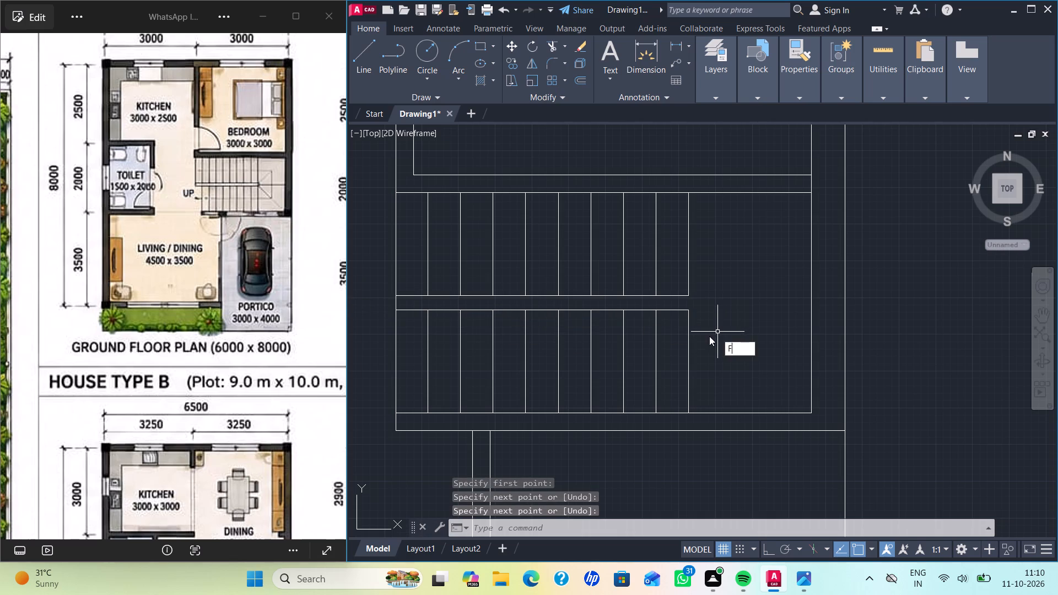
{"action": "key", "text": "Return"}
{"action": "left_click", "coordinate": [682, 296]}
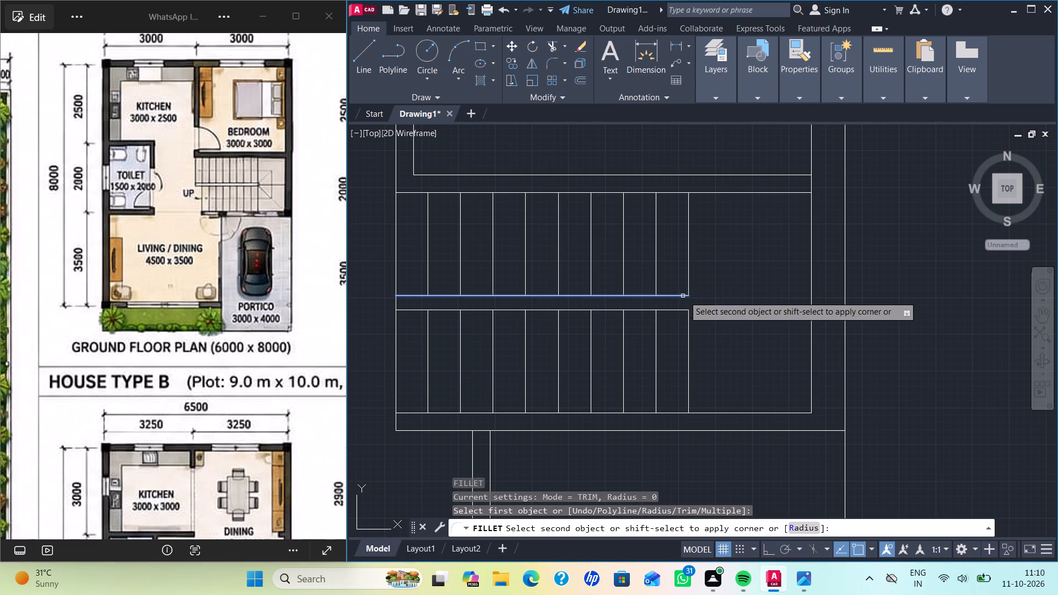
{"action": "left_click", "coordinate": [684, 310]}
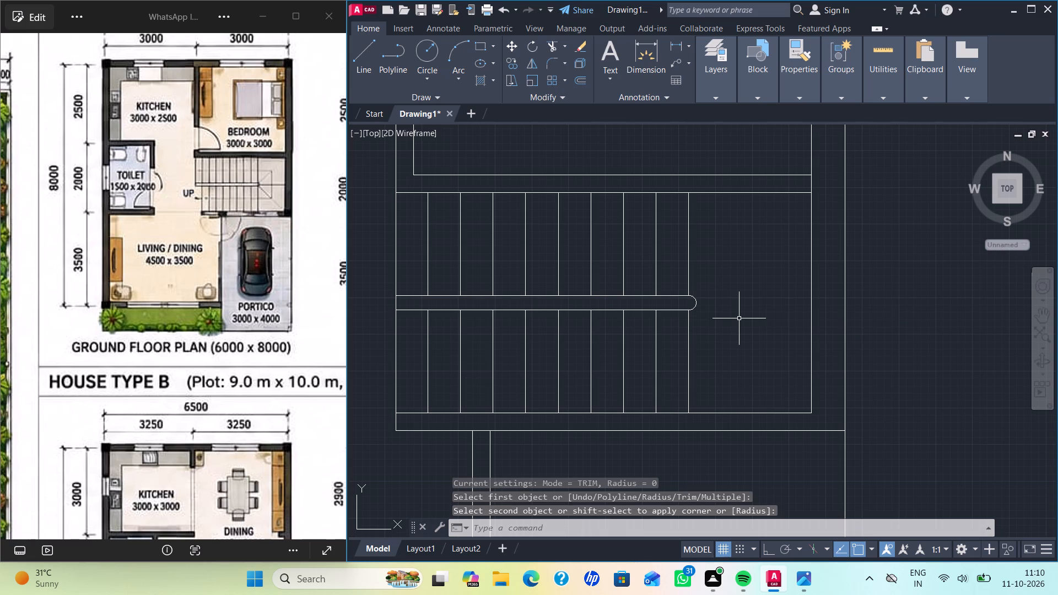
{"action": "scroll", "coordinate": [717, 296], "scroll_direction": "up", "scroll_amount": 3}
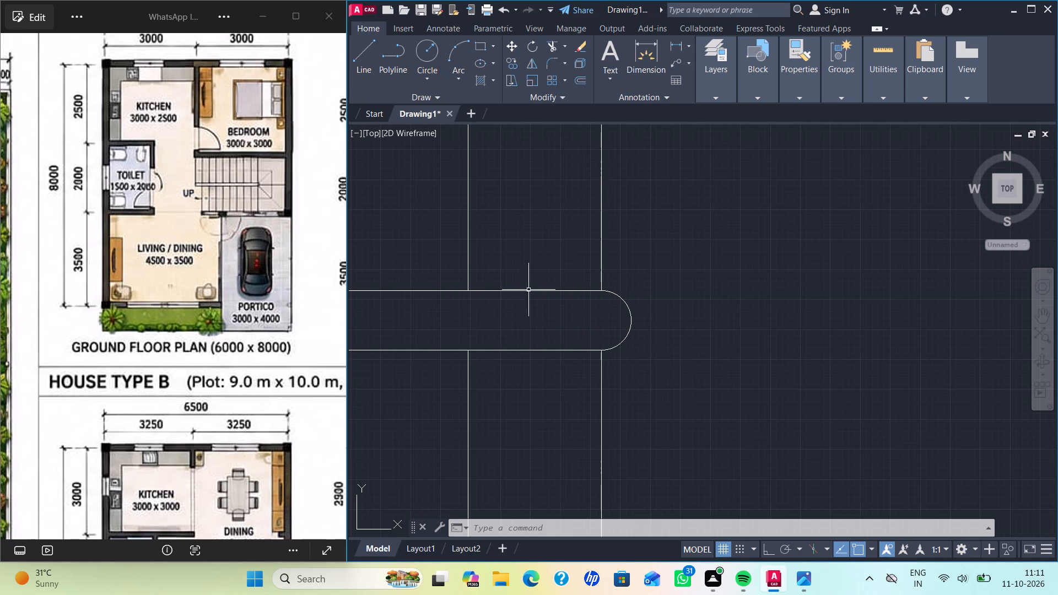
{"action": "scroll", "coordinate": [681, 313], "scroll_direction": "down", "scroll_amount": 3}
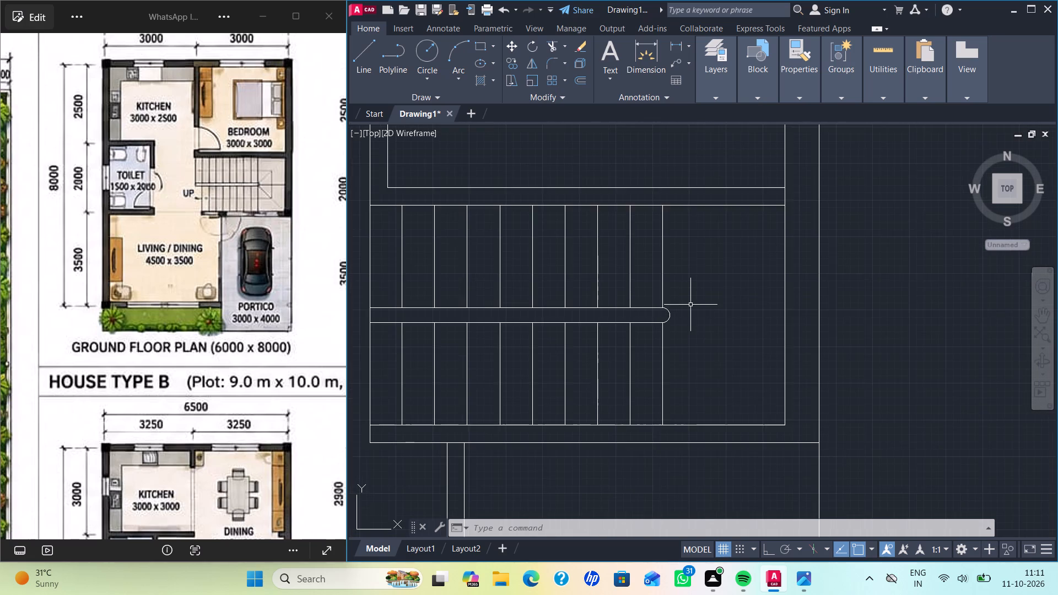
{"action": "scroll", "coordinate": [692, 302], "scroll_direction": "down", "scroll_amount": 1}
{"action": "key", "text": "Escape"}
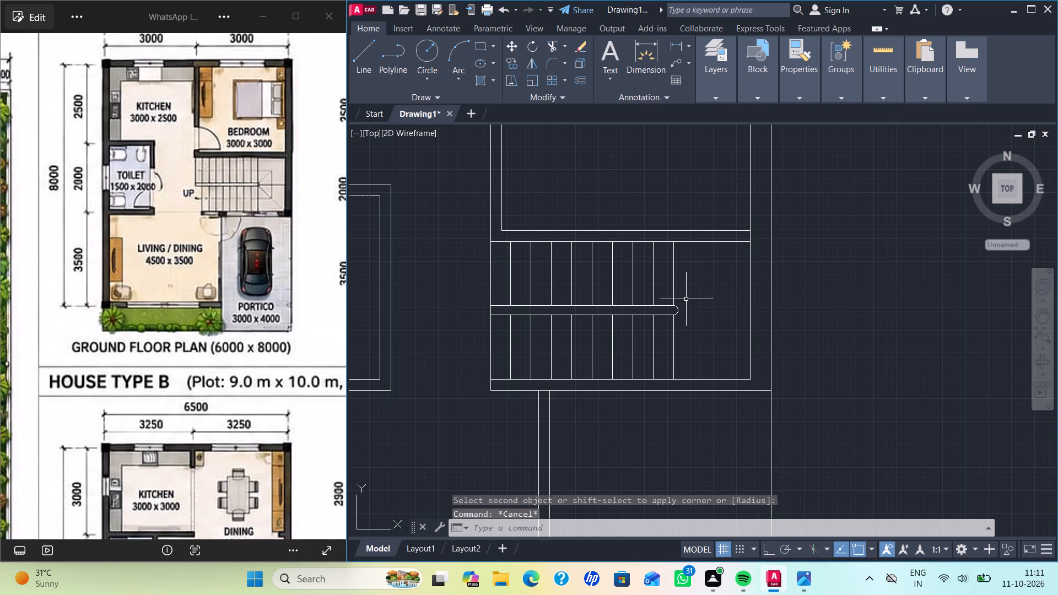
Draw a horizontal line about 785 long from the rounded end's midpoint east to the landing's inner wall line.
{"action": "scroll", "coordinate": [727, 314], "scroll_direction": "up", "scroll_amount": 1}
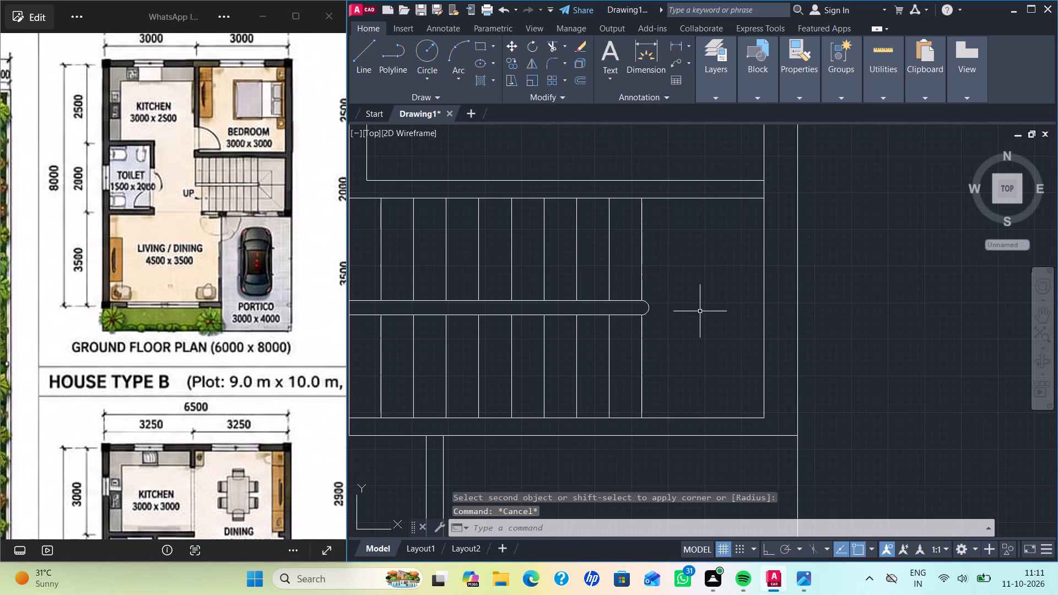
{"action": "key", "text": "l"}
{"action": "key", "text": "Return"}
{"action": "scroll", "coordinate": [687, 317], "scroll_direction": "up", "scroll_amount": 2}
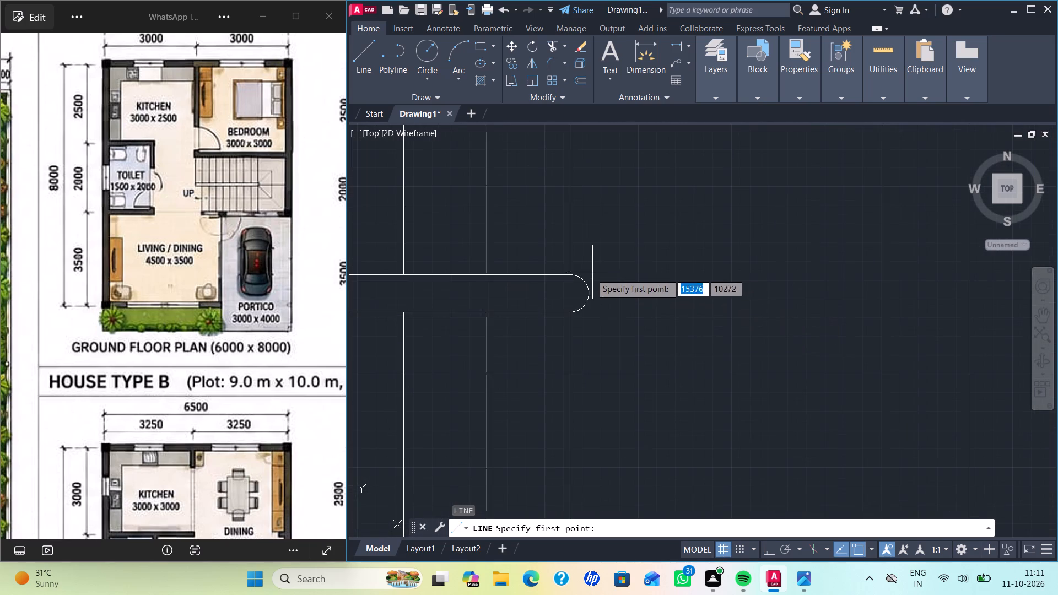
{"action": "left_click", "coordinate": [589, 293]}
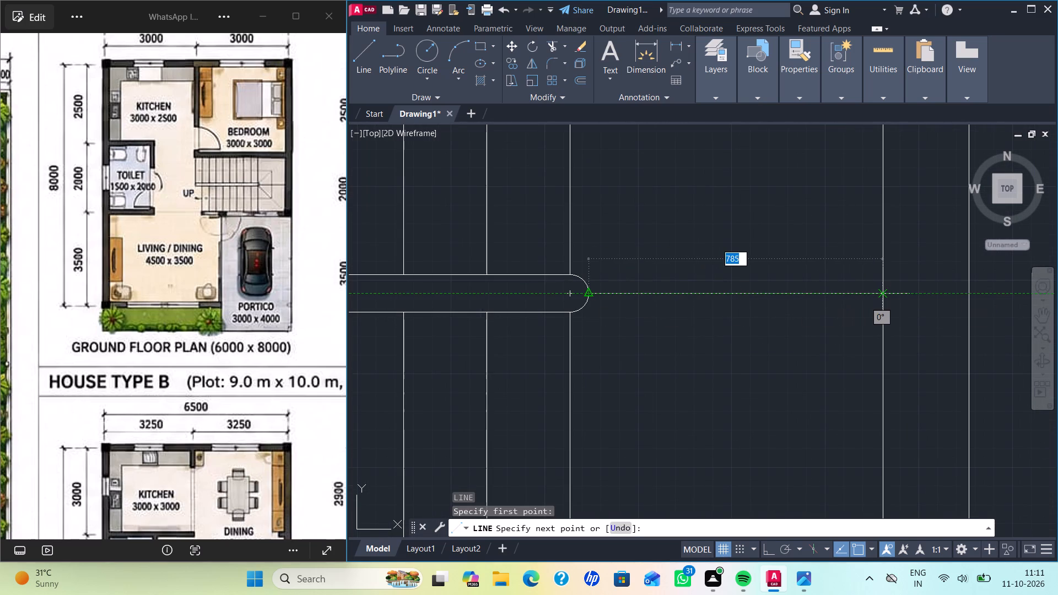
{"action": "left_click", "coordinate": [883, 293]}
{"action": "key", "text": "Escape"}
{"action": "scroll", "coordinate": [881, 293], "scroll_direction": "down", "scroll_amount": 2}
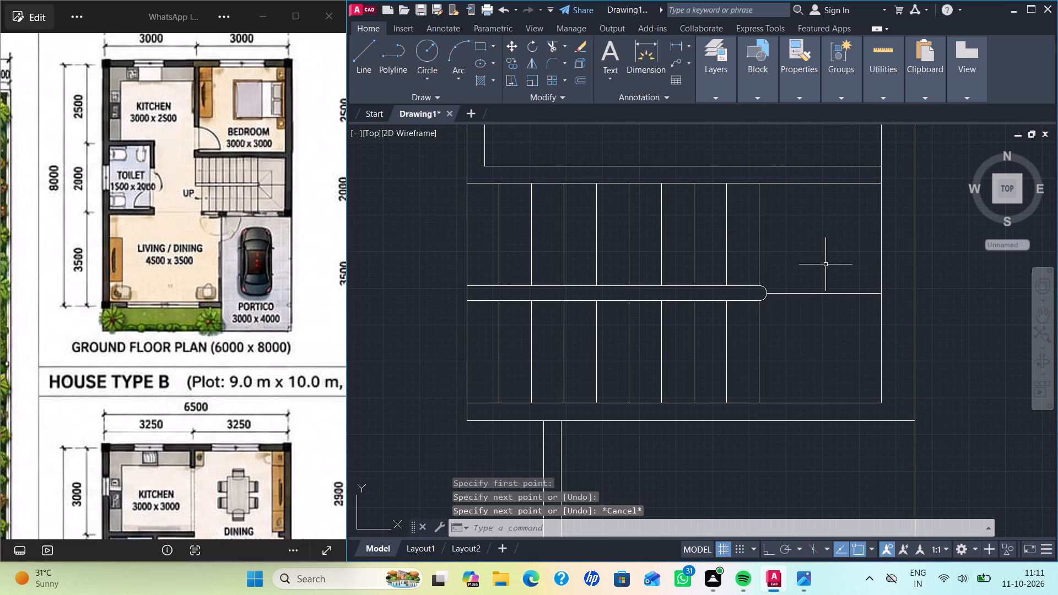
Draw a diagonal winder line from the landing's north-east corner to the rounded end of the stair divider.
{"action": "key", "text": "l"}
{"action": "key", "text": "Return"}
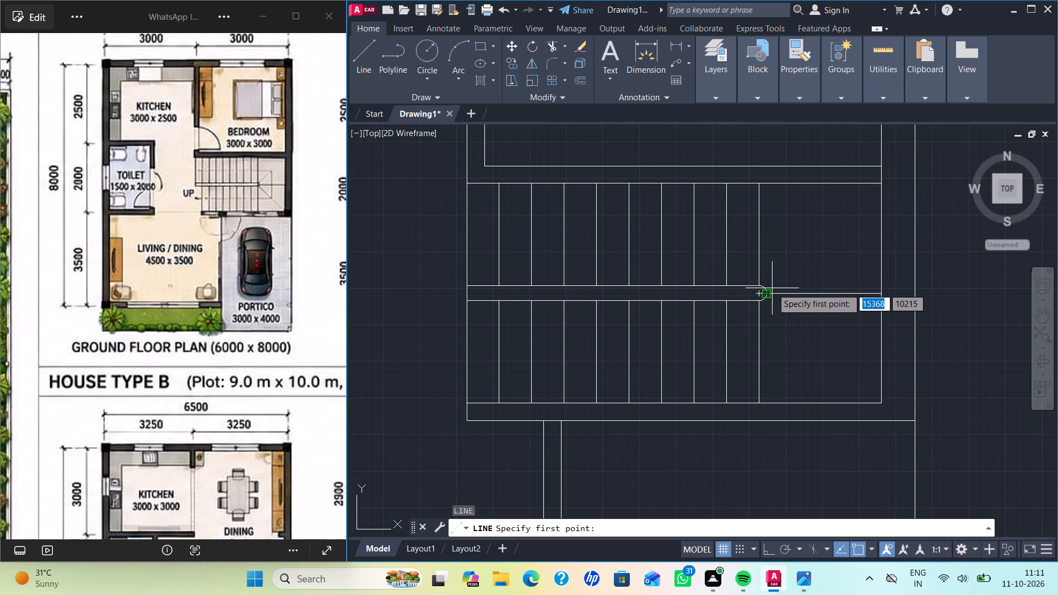
{"action": "scroll", "coordinate": [772, 288], "scroll_direction": "up", "scroll_amount": 1}
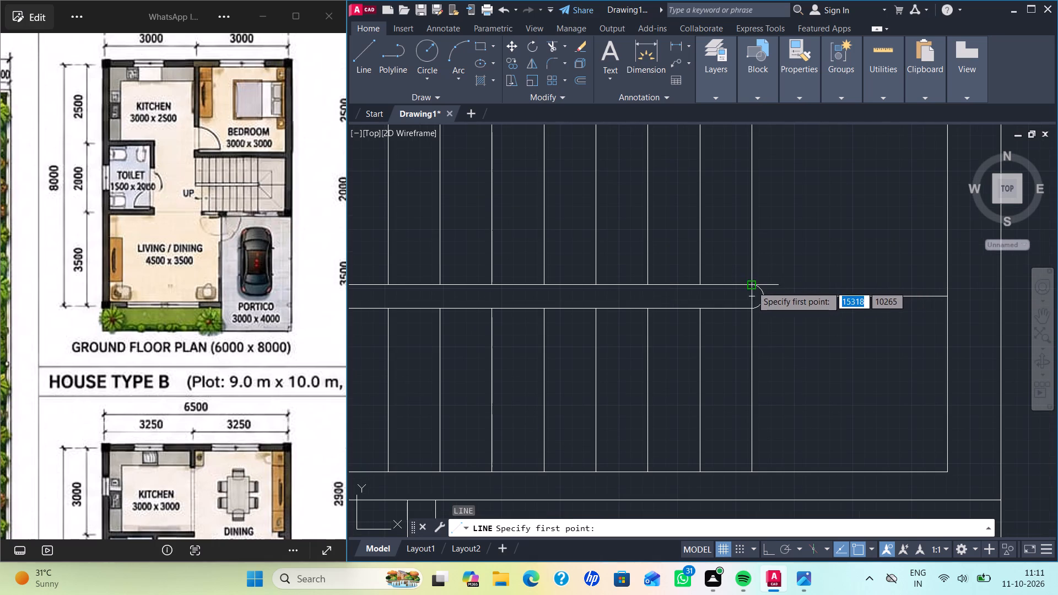
{"action": "middle_click_drag", "start_coordinate": [758, 278], "coordinate": [705, 308]}
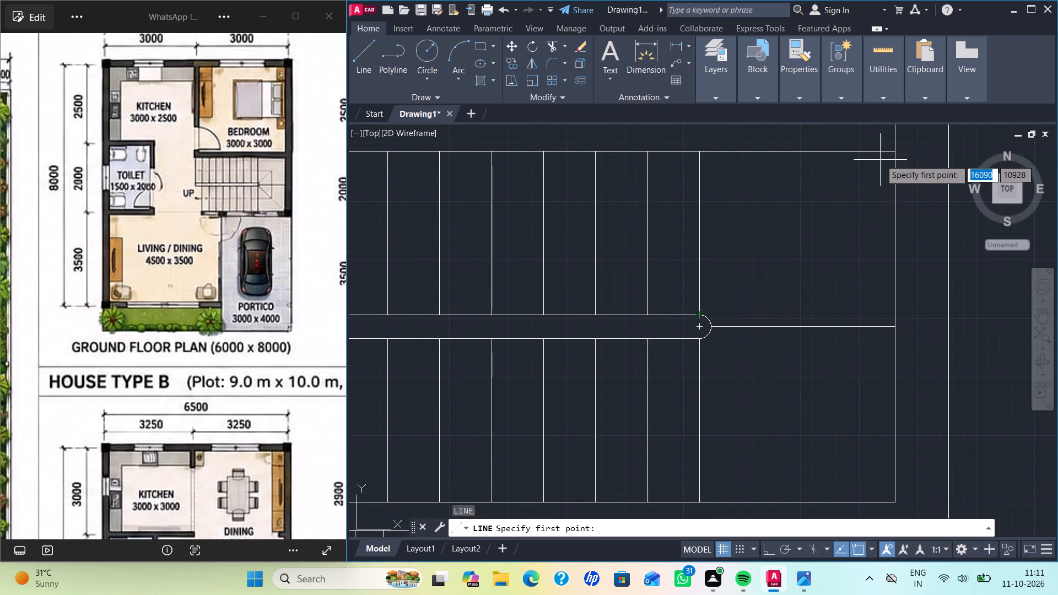
{"action": "left_click", "coordinate": [894, 153]}
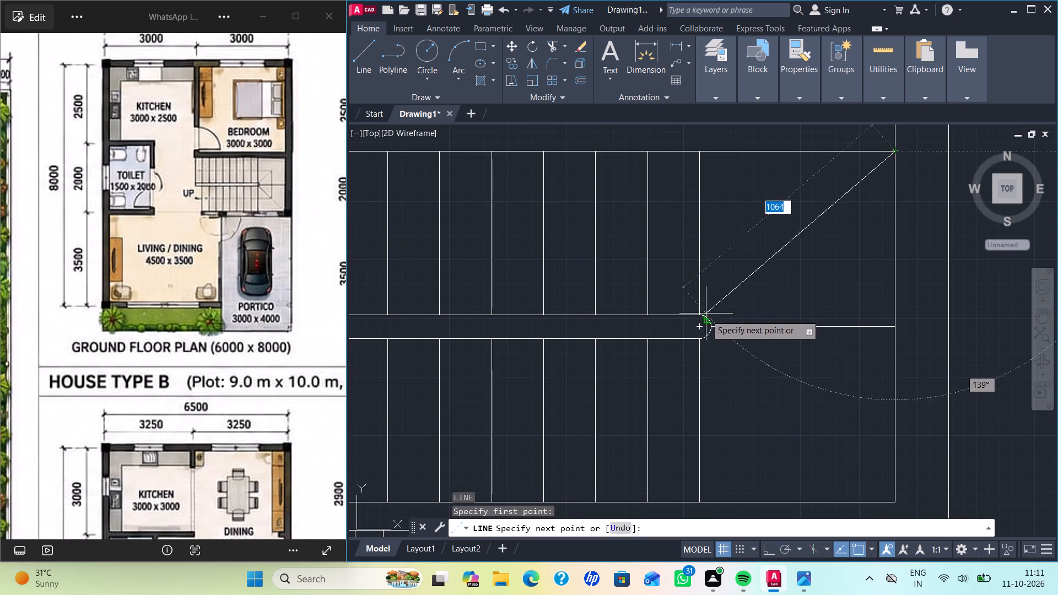
{"action": "left_click", "coordinate": [708, 318]}
{"action": "key", "text": "space"}
Draw a diagonal winder line from the landing's south-east corner to the rounded end of the stair divider.
{"action": "scroll", "coordinate": [792, 366], "scroll_direction": "down", "scroll_amount": 2}
{"action": "middle_click_drag", "start_coordinate": [796, 335], "coordinate": [789, 284]}
{"action": "middle_click_drag", "start_coordinate": [786, 320], "coordinate": [741, 285]}
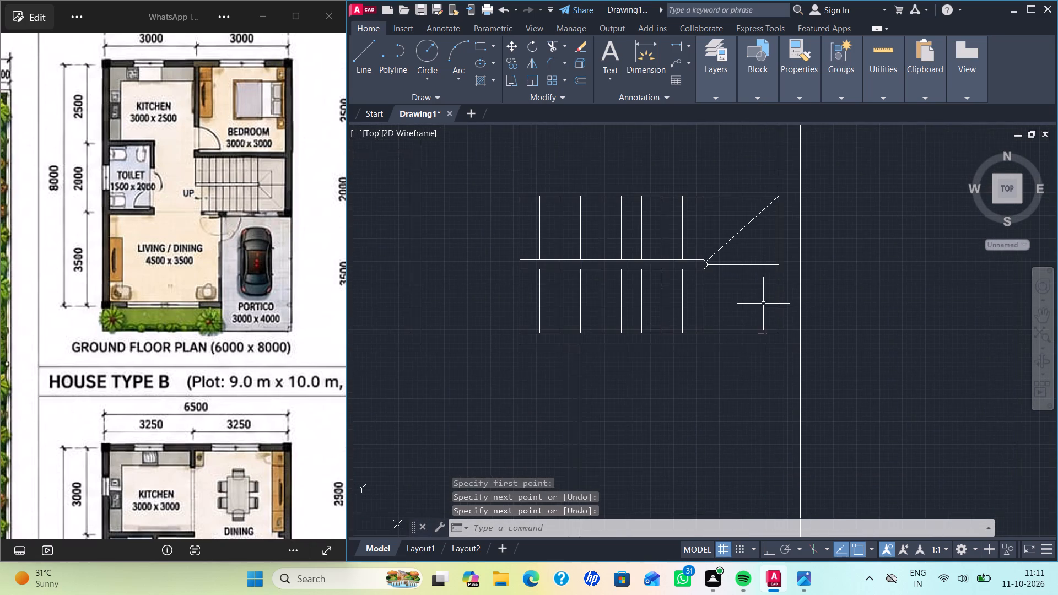
{"action": "key", "text": "space"}
{"action": "scroll", "coordinate": [763, 304], "scroll_direction": "up", "scroll_amount": 1}
{"action": "left_click", "coordinate": [789, 351]}
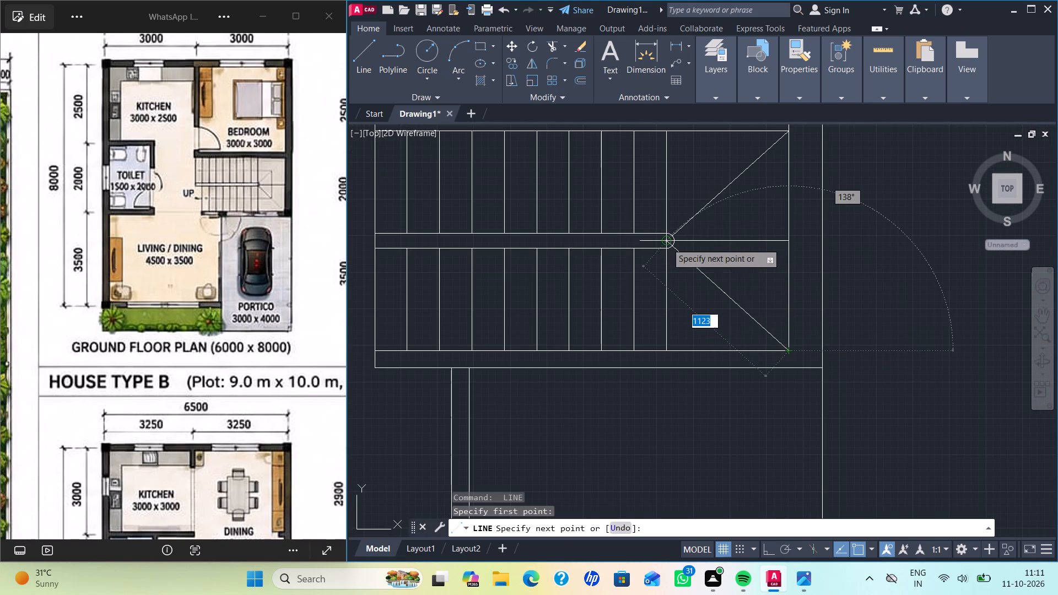
{"action": "left_click", "coordinate": [672, 250]}
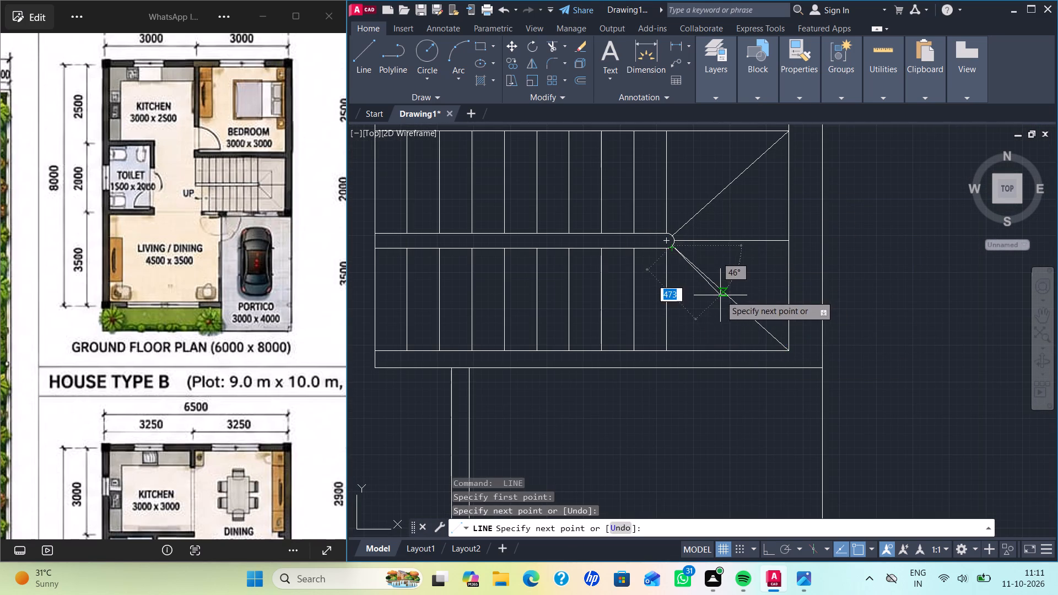
{"action": "key", "text": "Escape"}
Trim away the west edge line of the southern stair flight between the divider and the south wall.
{"action": "scroll", "coordinate": [756, 301], "scroll_direction": "down", "scroll_amount": 3}
{"action": "scroll", "coordinate": [763, 305], "scroll_direction": "up", "scroll_amount": 3}
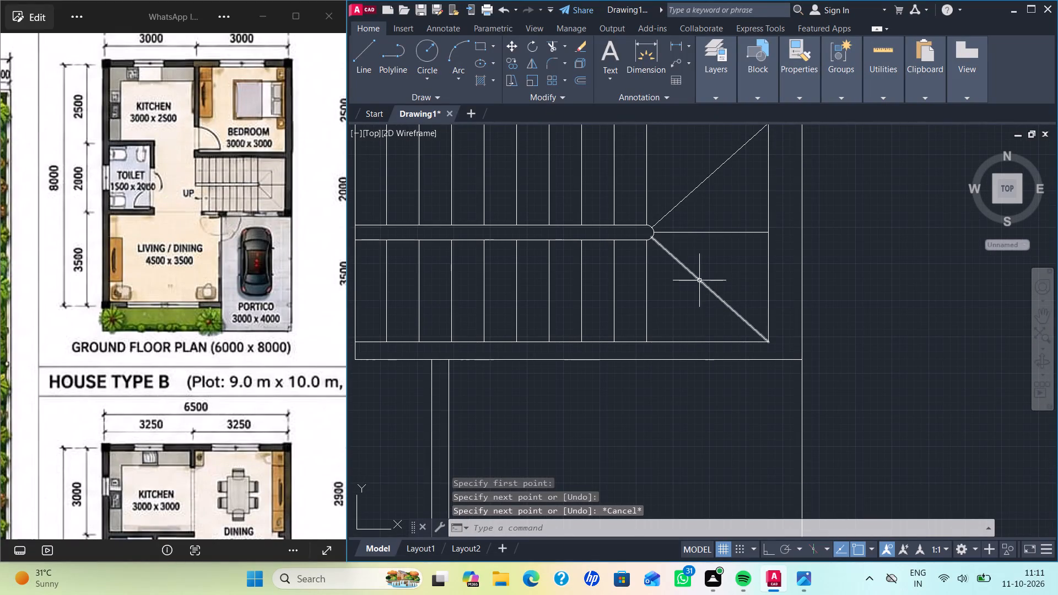
{"action": "scroll", "coordinate": [640, 227], "scroll_direction": "up", "scroll_amount": 4}
{"action": "scroll", "coordinate": [765, 291], "scroll_direction": "down", "scroll_amount": 7}
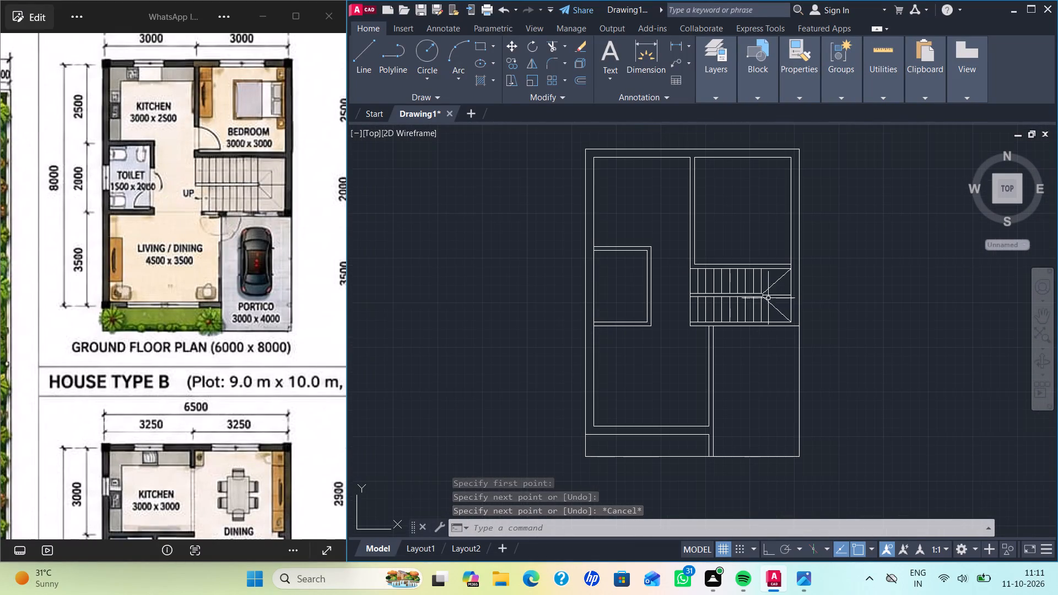
{"action": "scroll", "coordinate": [779, 312], "scroll_direction": "up", "scroll_amount": 3}
{"action": "scroll", "coordinate": [652, 243], "scroll_direction": "down", "scroll_amount": 2}
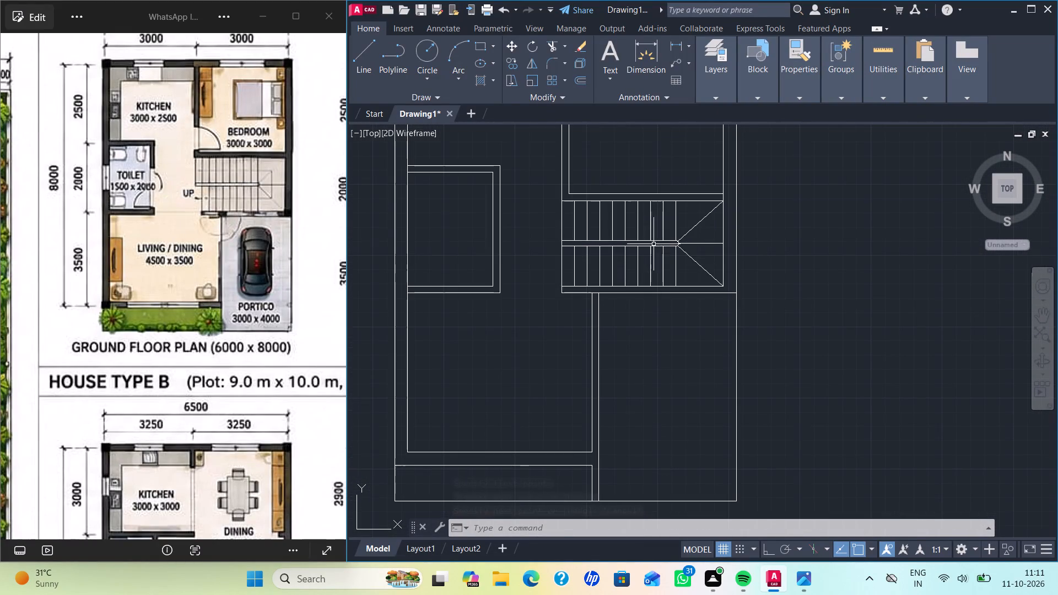
{"action": "scroll", "coordinate": [588, 228], "scroll_direction": "up", "scroll_amount": 2}
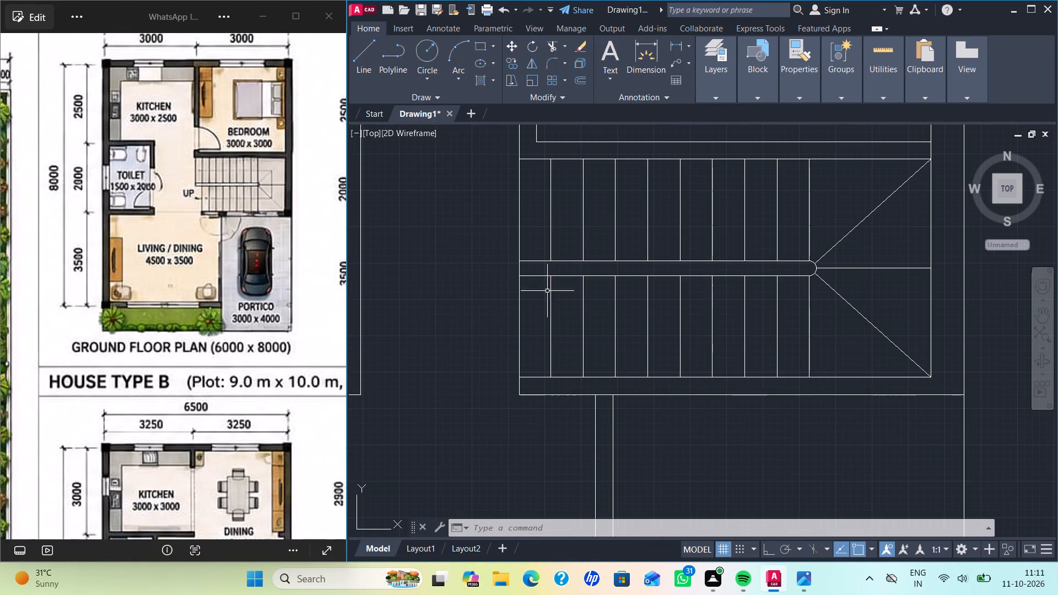
{"action": "key", "text": "t"}
{"action": "key", "text": "r"}
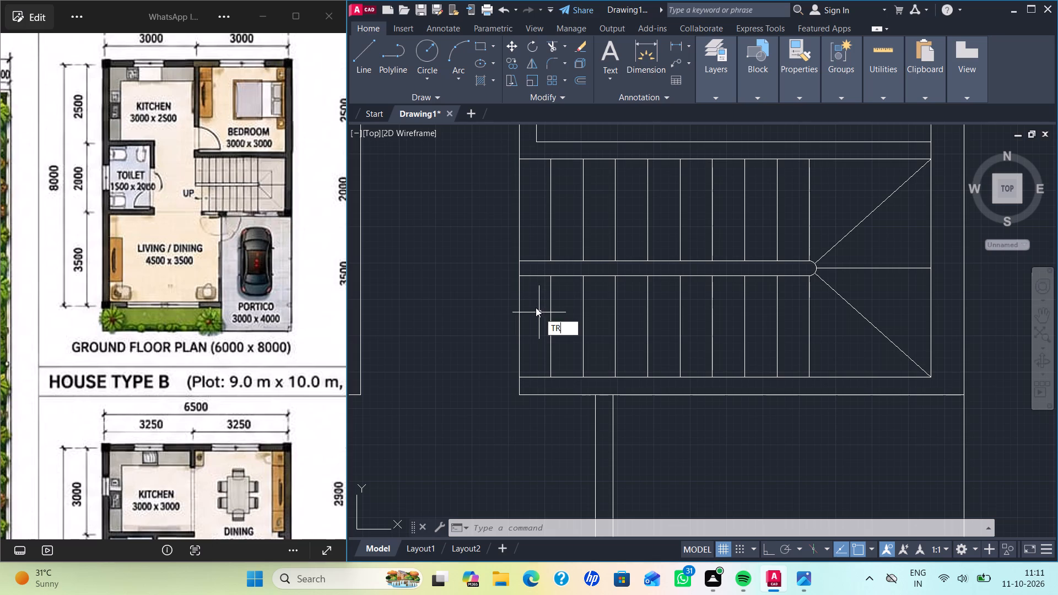
{"action": "key", "text": "Return"}
{"action": "left_click", "coordinate": [519, 304]}
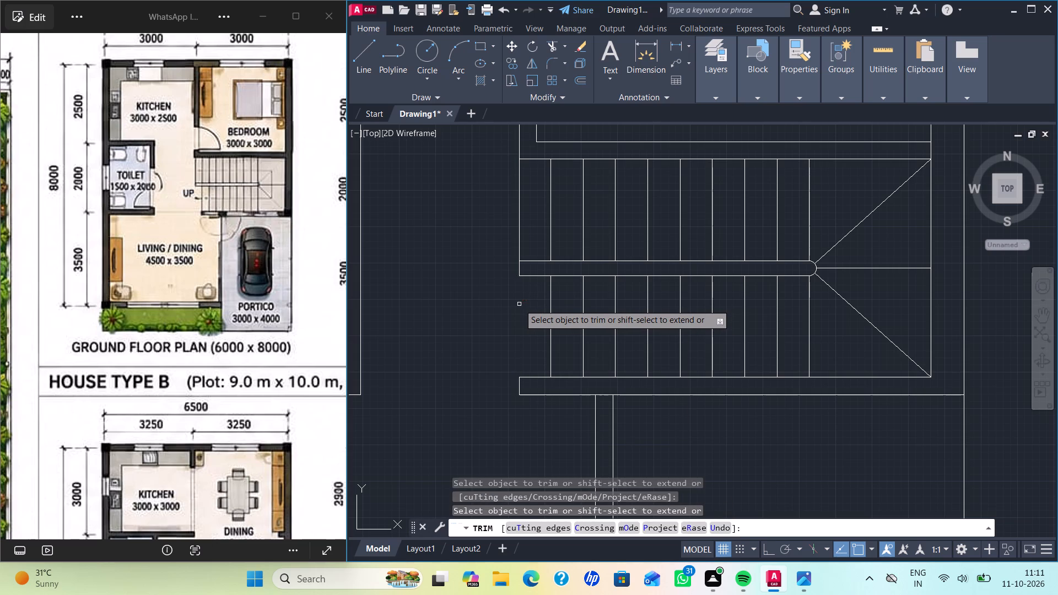
{"action": "key", "text": "Escape"}
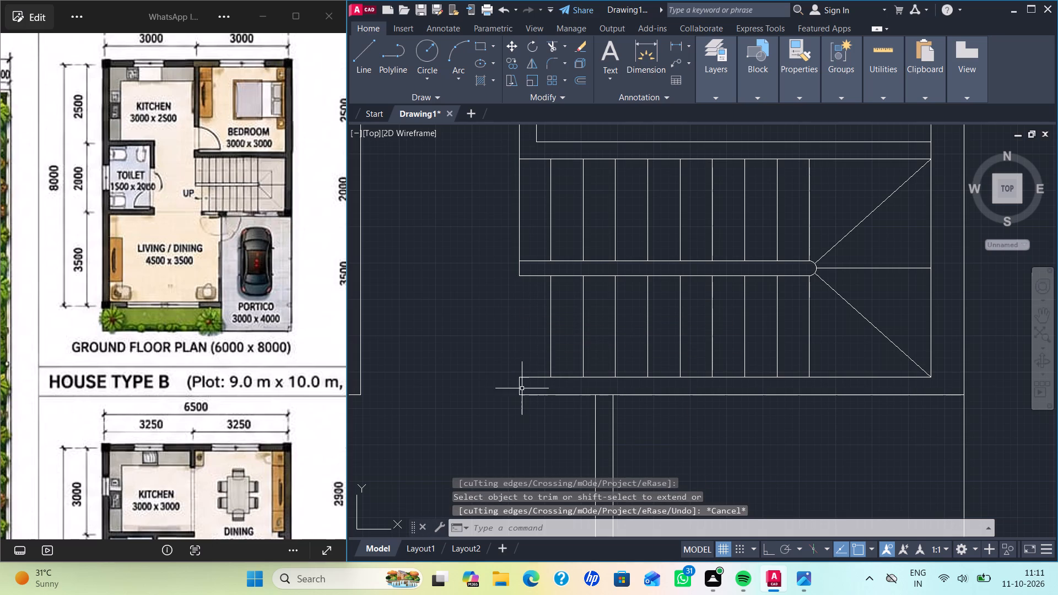
Move the short end line of the wall south of the staircase east to line up with the southern flight's first riser.
{"action": "left_click", "coordinate": [519, 387]}
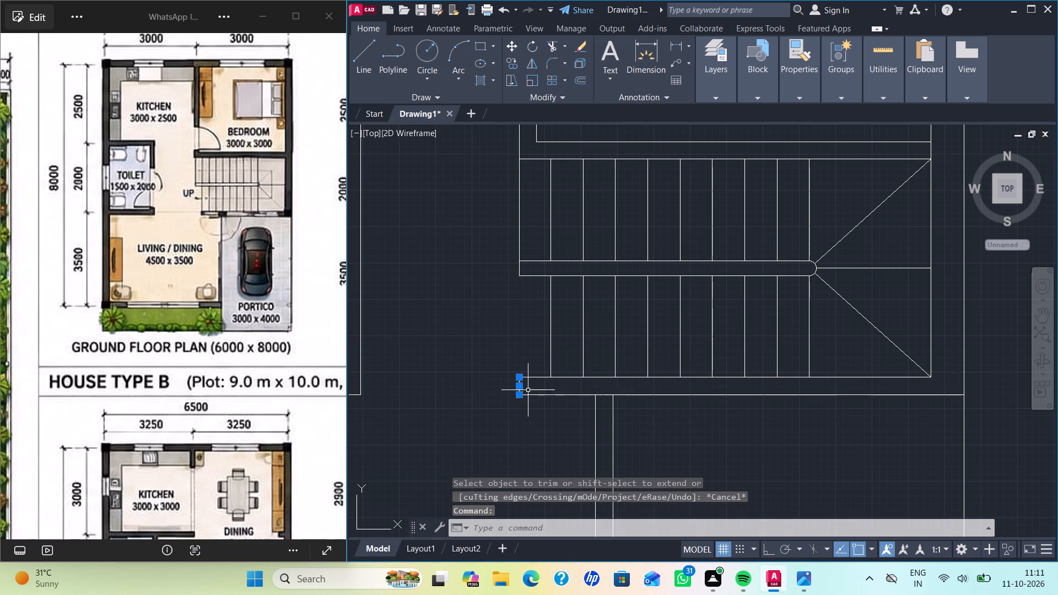
{"action": "key", "text": "m"}
{"action": "key", "text": "Return"}
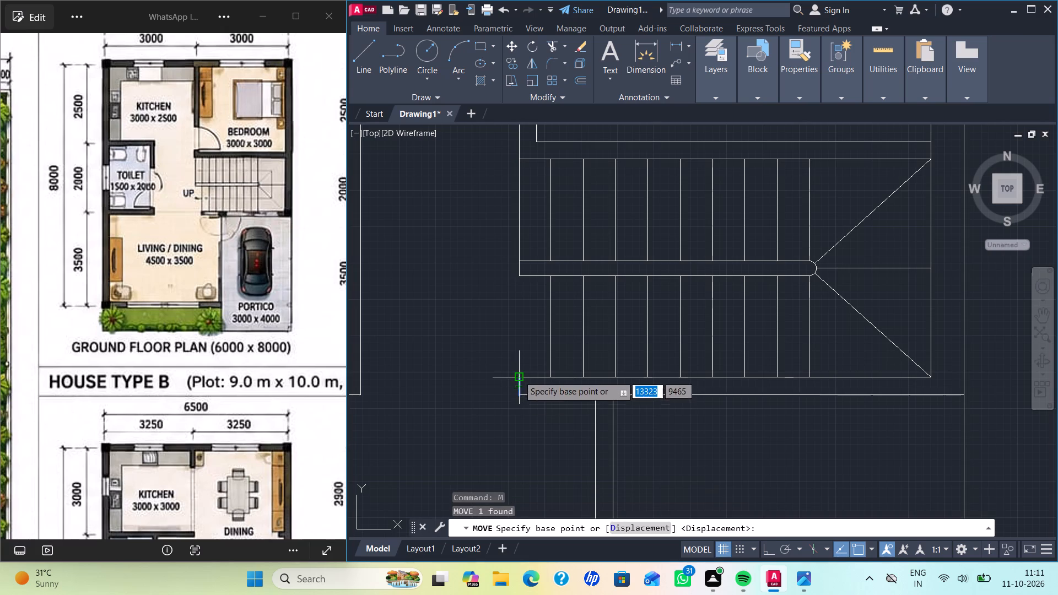
{"action": "left_click", "coordinate": [519, 376]}
{"action": "left_click", "coordinate": [549, 379]}
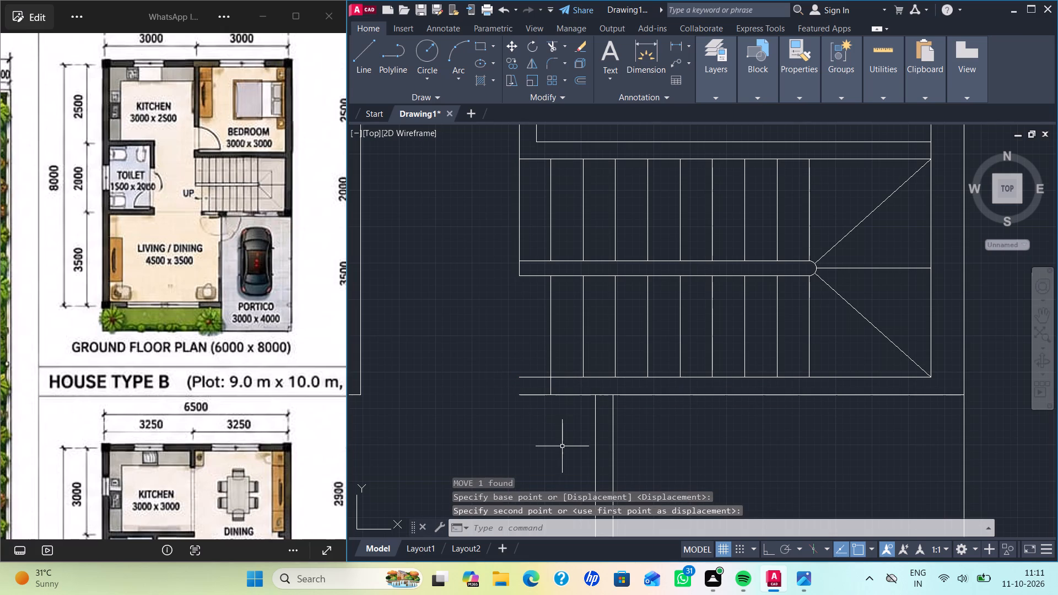
{"action": "key", "text": "Escape"}
Trim the two south wall lines that project west of the relocated wall end line.
{"action": "key", "text": "t"}
{"action": "key", "text": "r"}
{"action": "key", "text": "Return"}
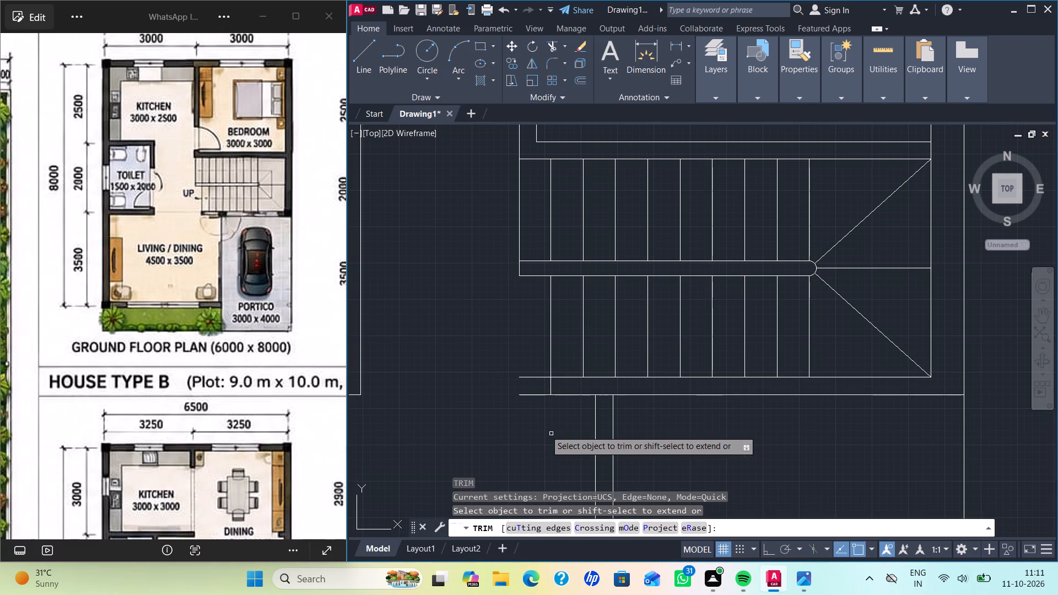
{"action": "left_click_drag", "start_coordinate": [532, 366], "coordinate": [536, 426]}
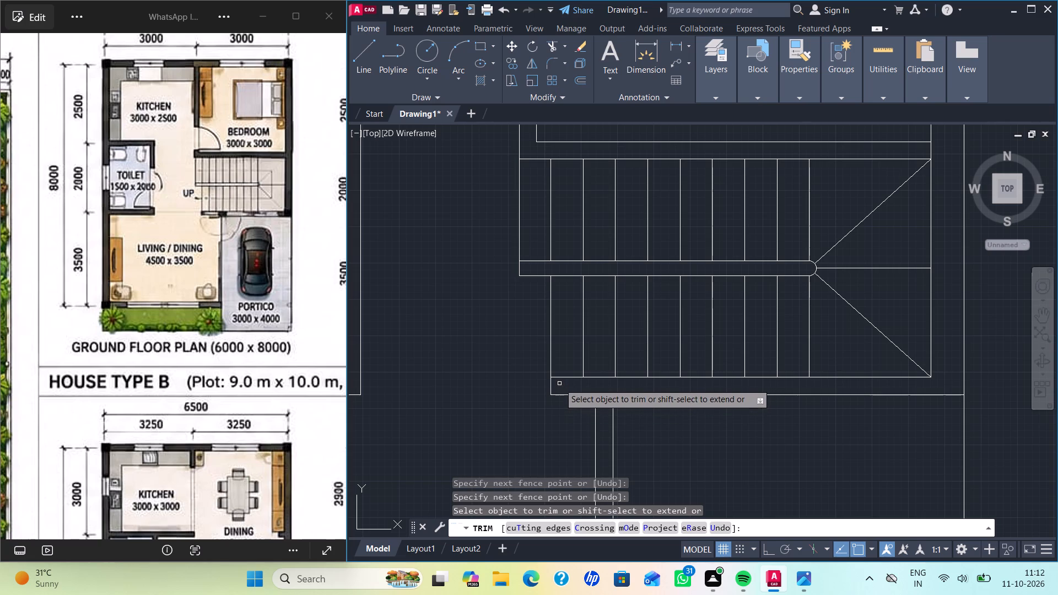
{"action": "scroll", "coordinate": [524, 376], "scroll_direction": "down", "scroll_amount": 1}
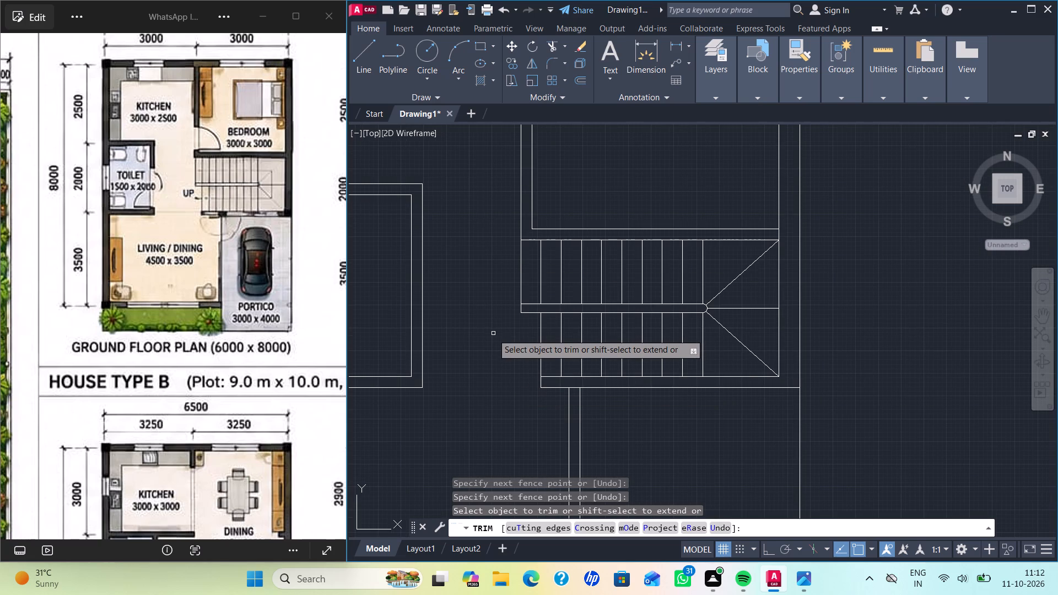
{"action": "key", "text": "Escape"}
Set the transparency of all the staircase's tread lines, winder lines and rounded divider to 50.
{"action": "scroll", "coordinate": [514, 327], "scroll_direction": "down", "scroll_amount": 1}
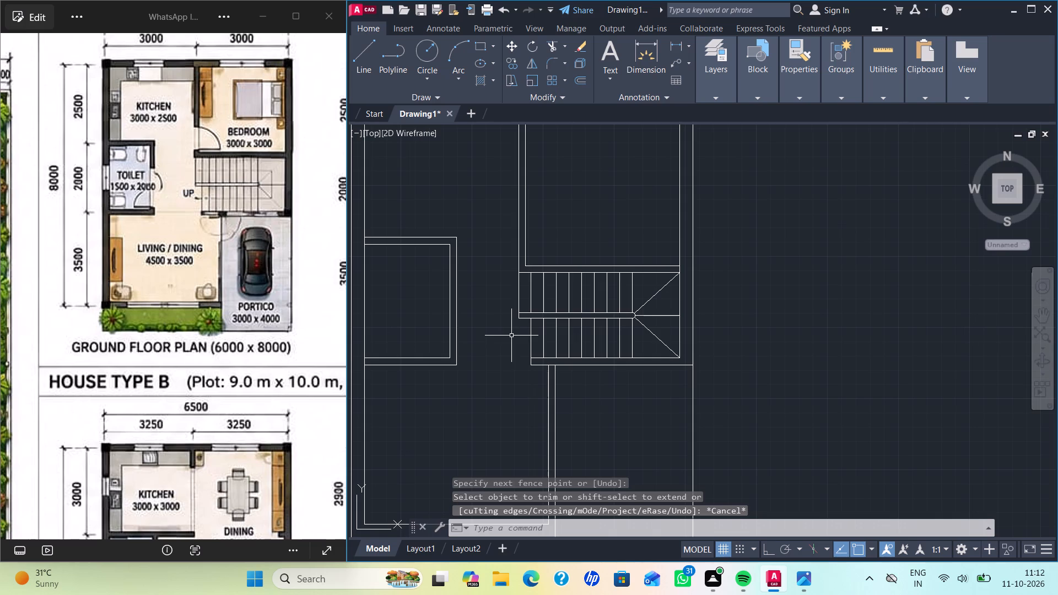
{"action": "middle_click_drag", "start_coordinate": [511, 336], "coordinate": [478, 374]}
{"action": "scroll", "coordinate": [492, 355], "scroll_direction": "up", "scroll_amount": 2}
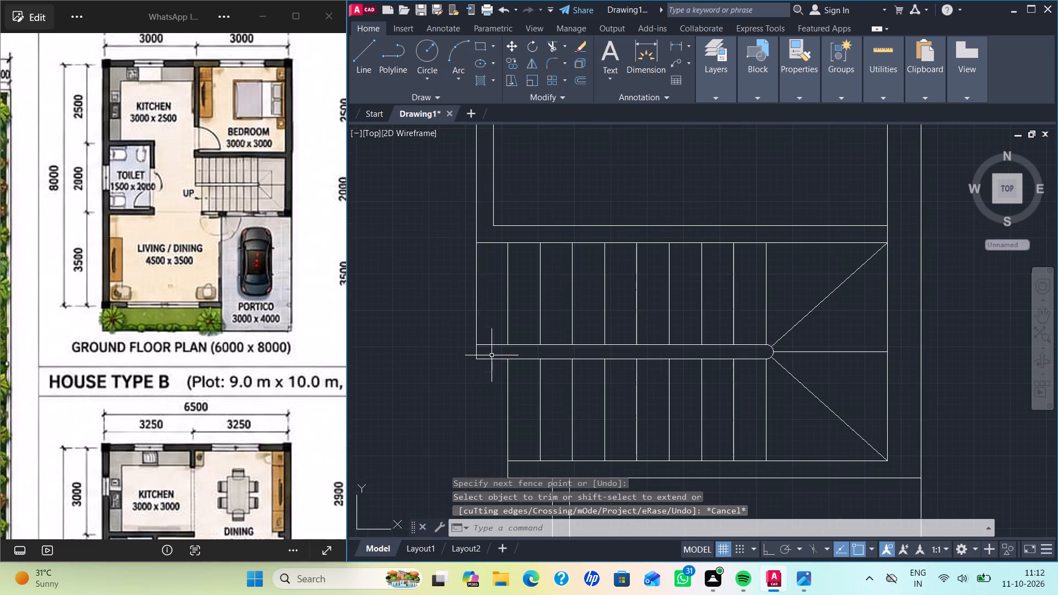
{"action": "middle_click_drag", "start_coordinate": [497, 351], "coordinate": [423, 279]}
{"action": "left_click", "coordinate": [380, 203]}
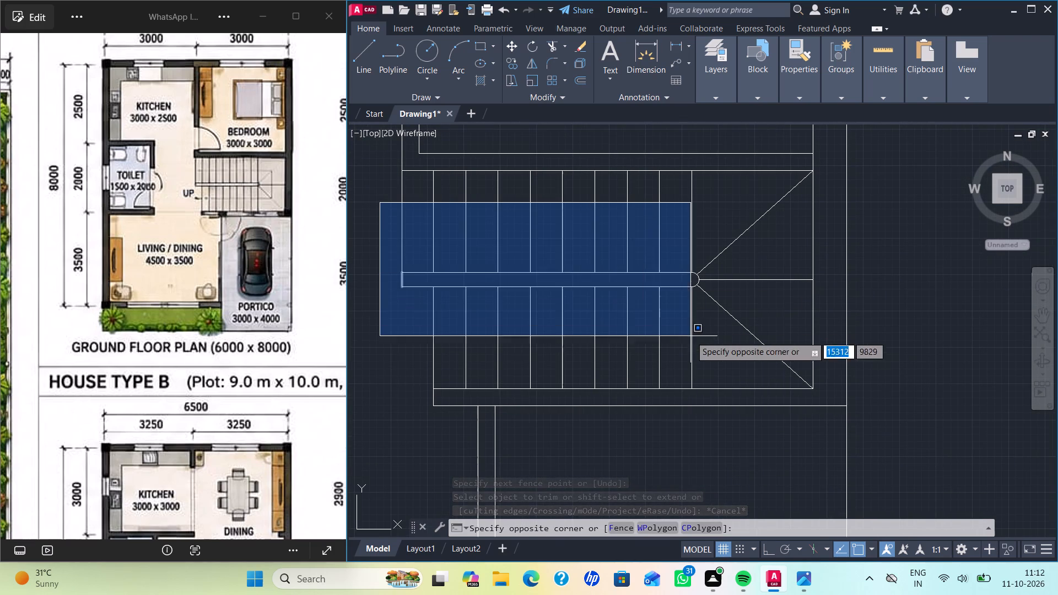
{"action": "left_click", "coordinate": [794, 359]}
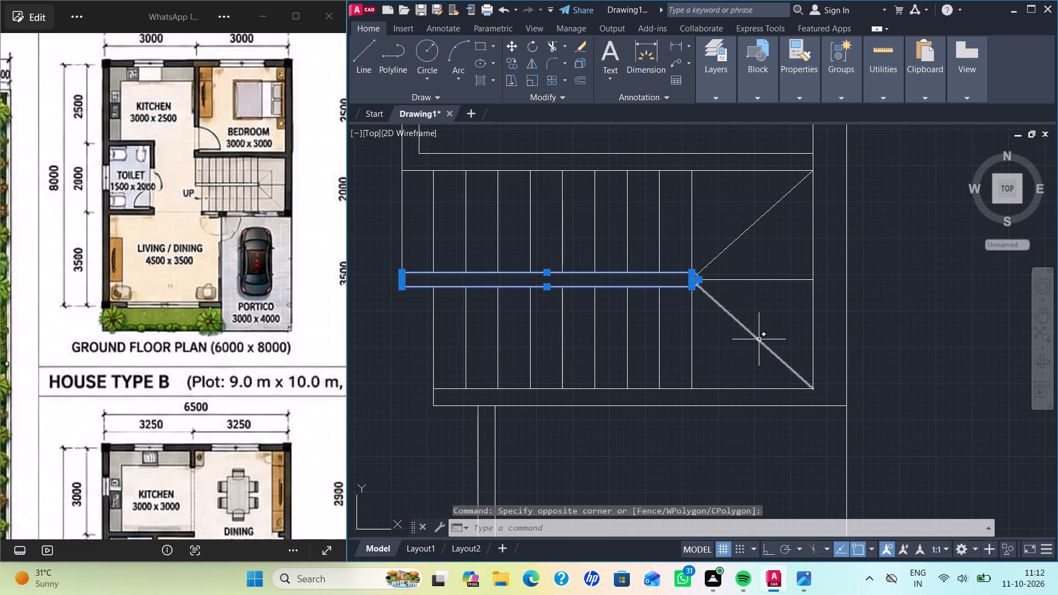
{"action": "left_click", "coordinate": [759, 339]}
{"action": "left_click", "coordinate": [760, 235]}
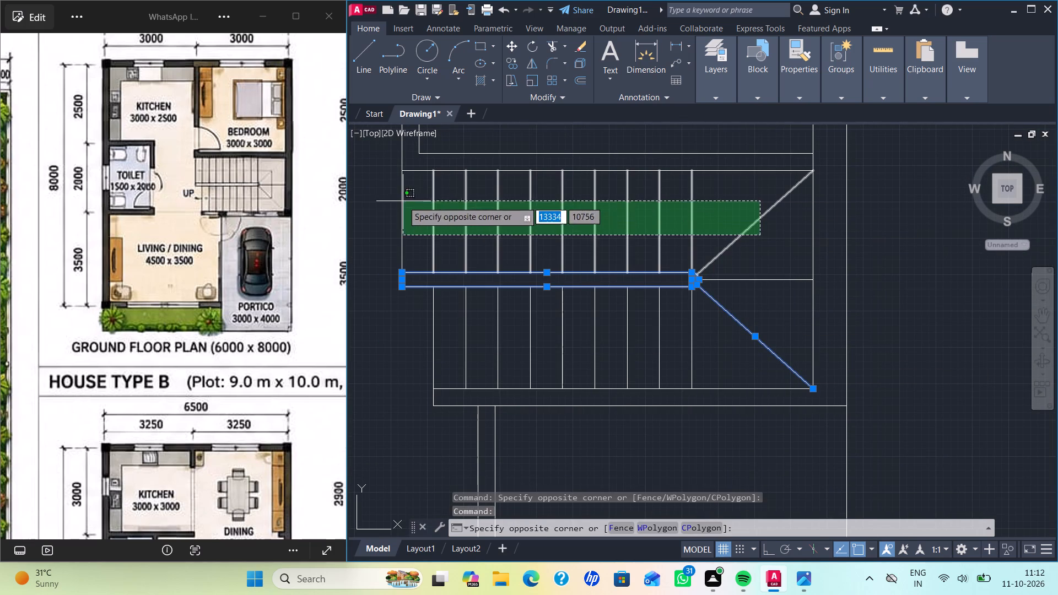
{"action": "left_click", "coordinate": [391, 196]}
{"action": "left_click", "coordinate": [735, 360]}
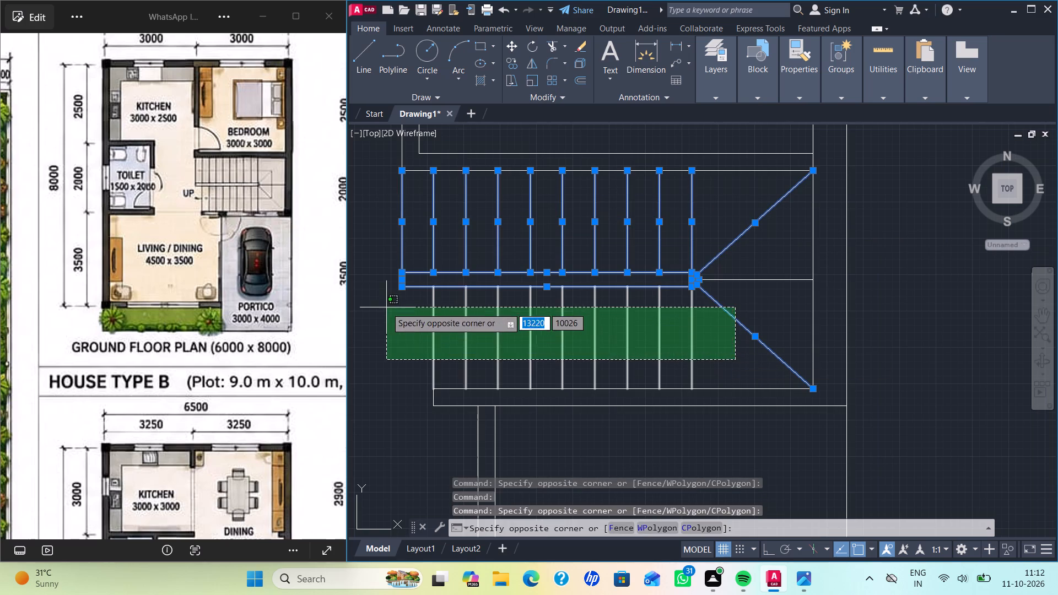
{"action": "left_click", "coordinate": [386, 307]}
{"action": "left_click", "coordinate": [744, 281]}
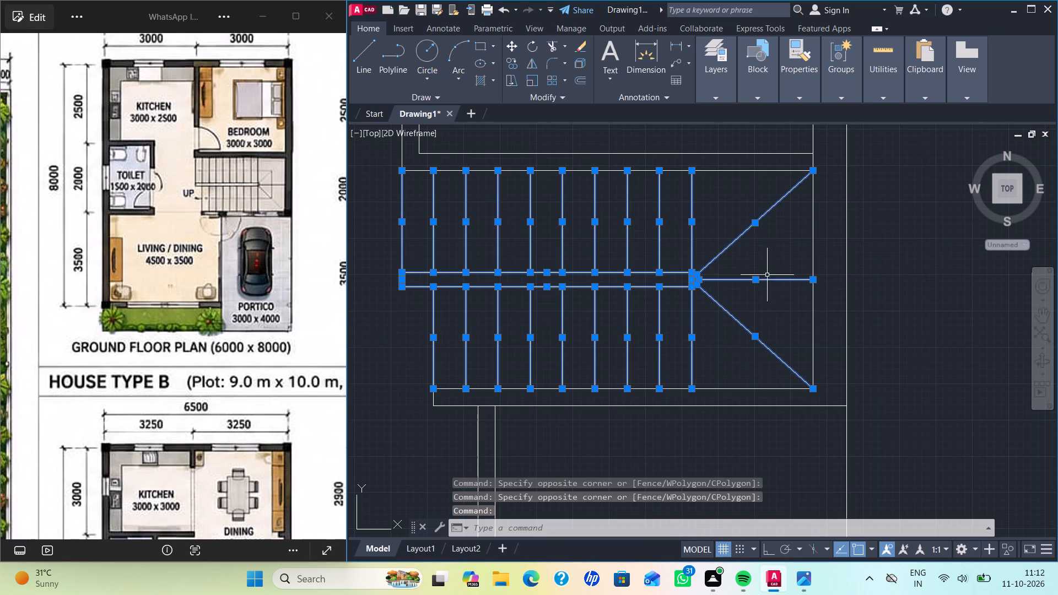
{"action": "left_click", "coordinate": [804, 92]}
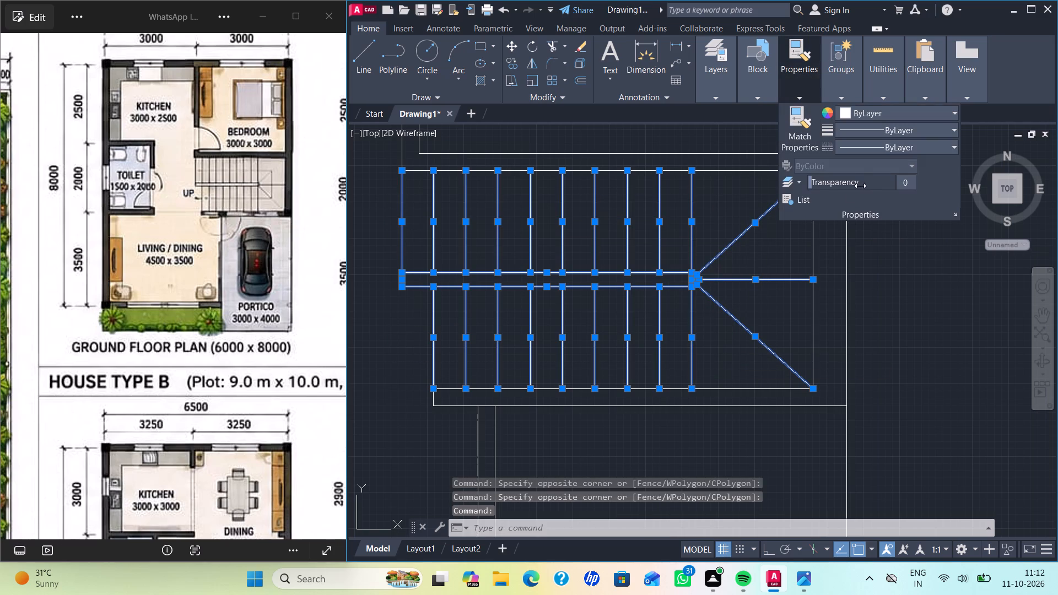
{"action": "left_click_drag", "start_coordinate": [809, 181], "coordinate": [920, 184]}
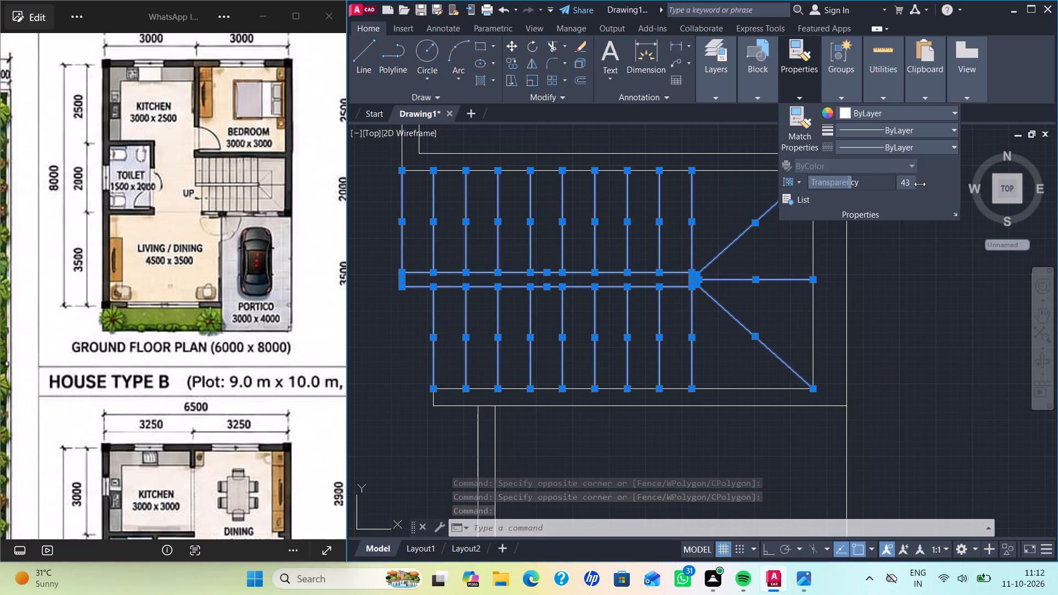
{"action": "left_click_drag", "start_coordinate": [920, 184], "coordinate": [936, 183]}
{"action": "left_click_drag", "start_coordinate": [842, 182], "coordinate": [871, 181]}
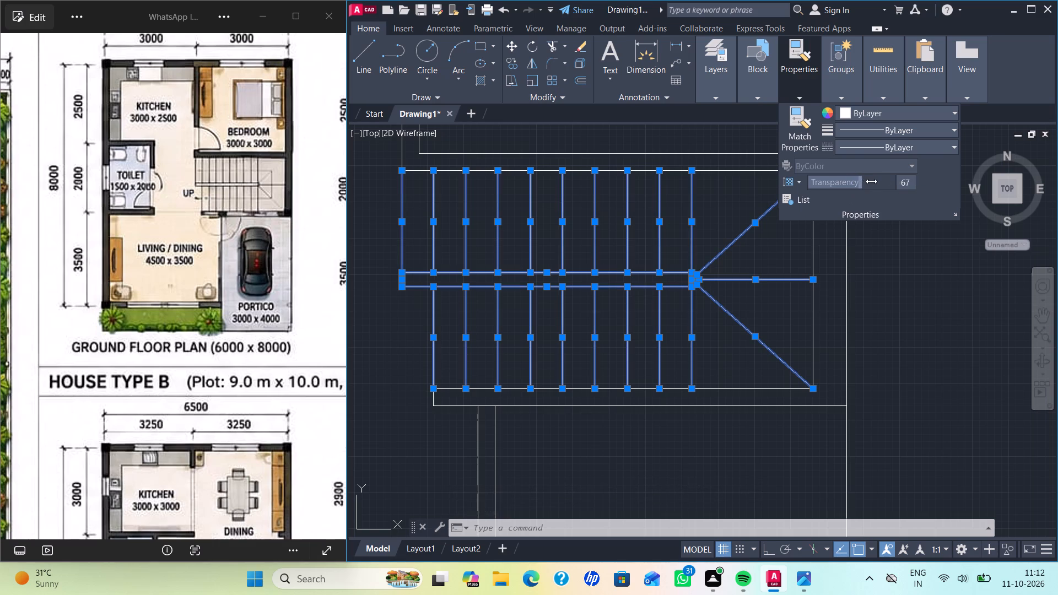
{"action": "left_click_drag", "start_coordinate": [871, 181], "coordinate": [861, 182]}
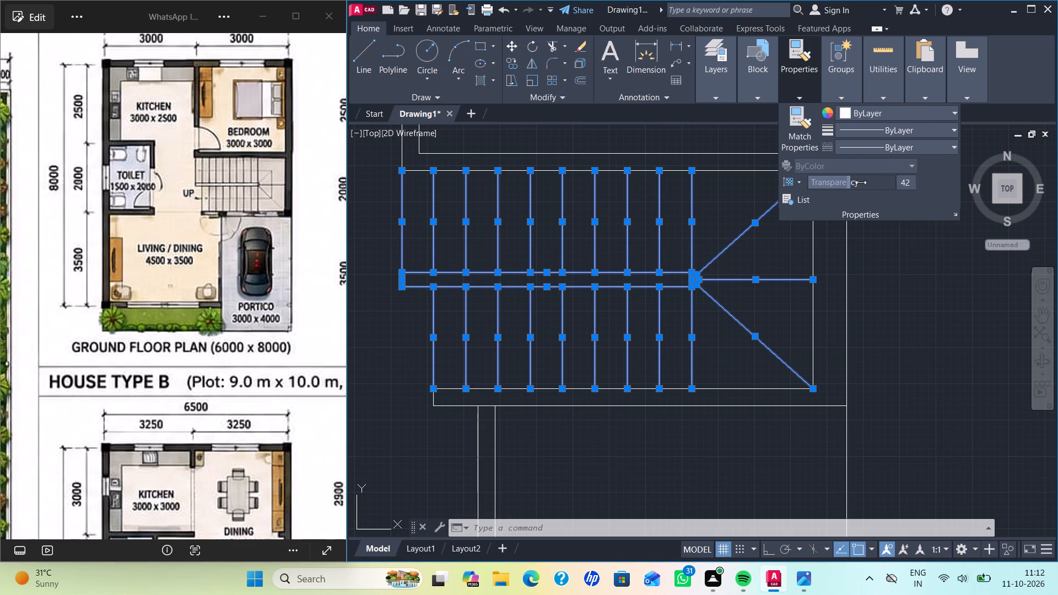
{"action": "left_click_drag", "start_coordinate": [861, 182], "coordinate": [884, 183]}
{"action": "left_click_drag", "start_coordinate": [846, 184], "coordinate": [865, 181]}
{"action": "key", "text": "Return"}
{"action": "scroll", "coordinate": [889, 301], "scroll_direction": "down", "scroll_amount": 1}
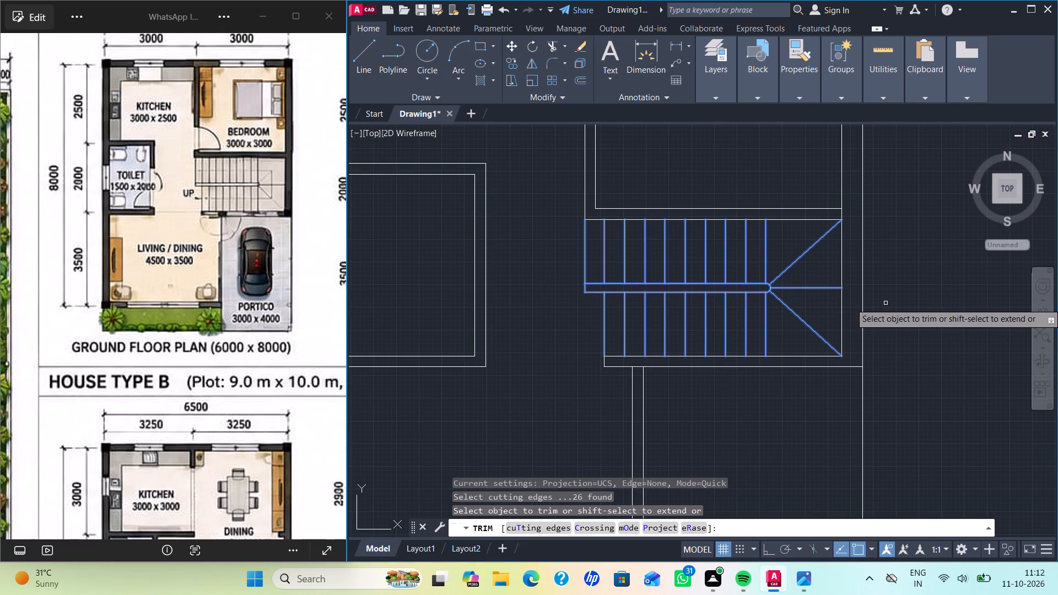
{"action": "key", "text": "Escape"}
Insert the Door - Imperial block from the architectural tool palette in the empty space east of the house plan.
{"action": "scroll", "coordinate": [883, 326], "scroll_direction": "down", "scroll_amount": 1}
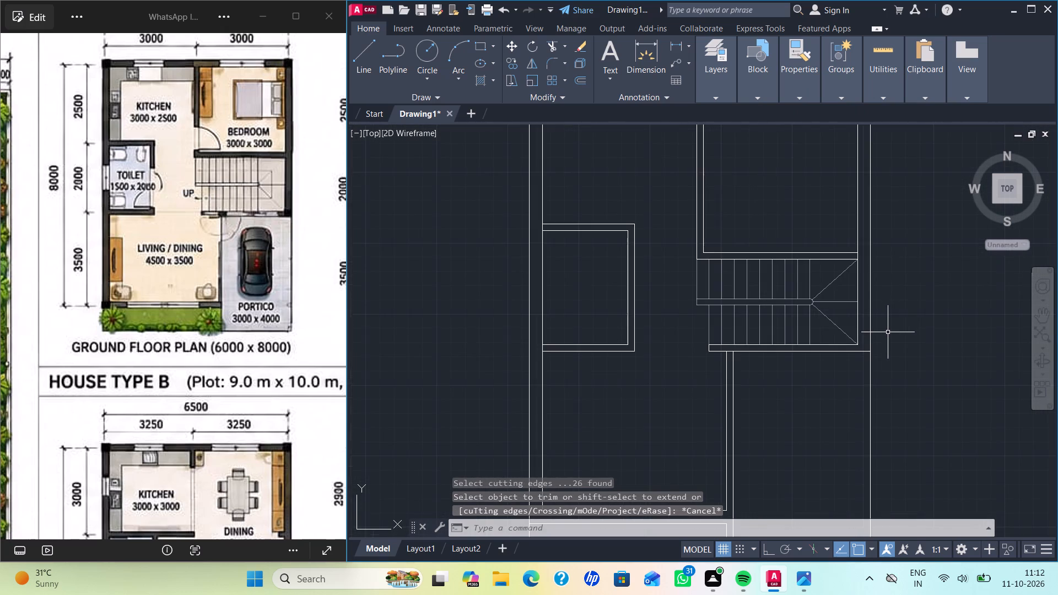
{"action": "scroll", "coordinate": [890, 336], "scroll_direction": "down", "scroll_amount": 1}
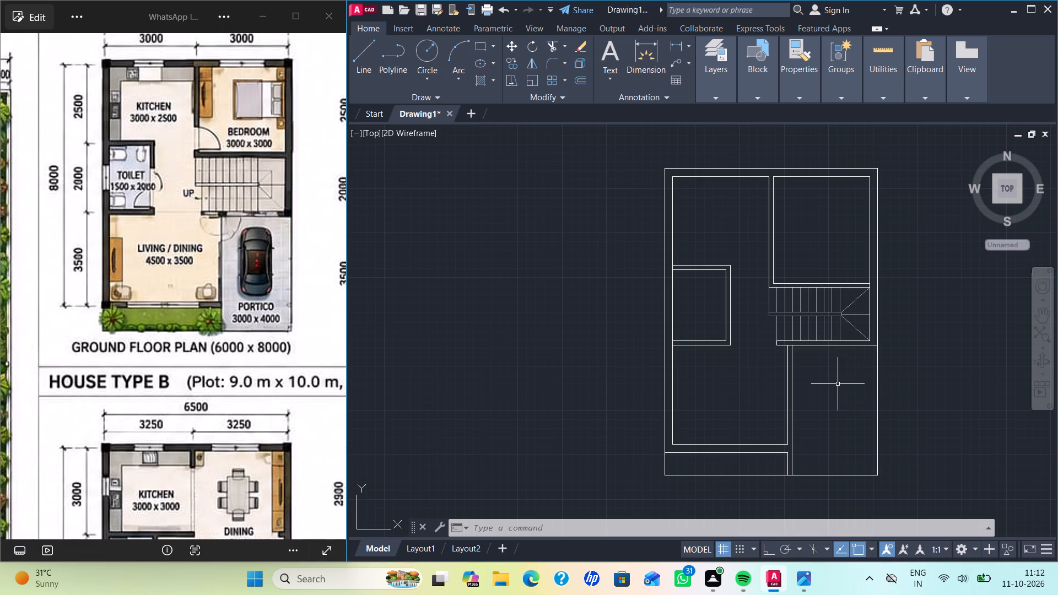
{"action": "middle_click_drag", "start_coordinate": [838, 384], "coordinate": [791, 375]}
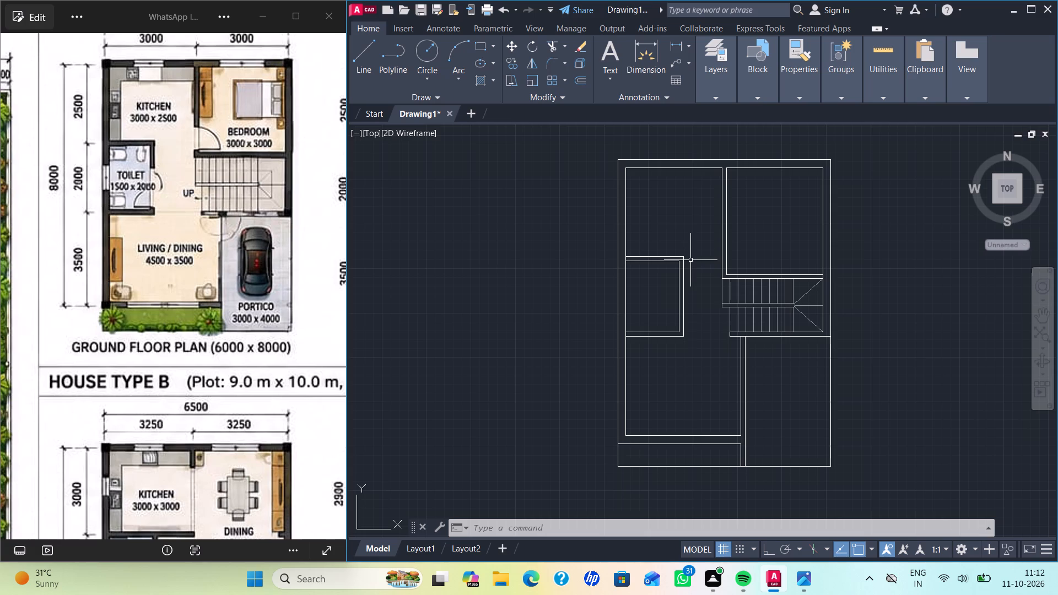
{"action": "key", "text": "ctrl+3"}
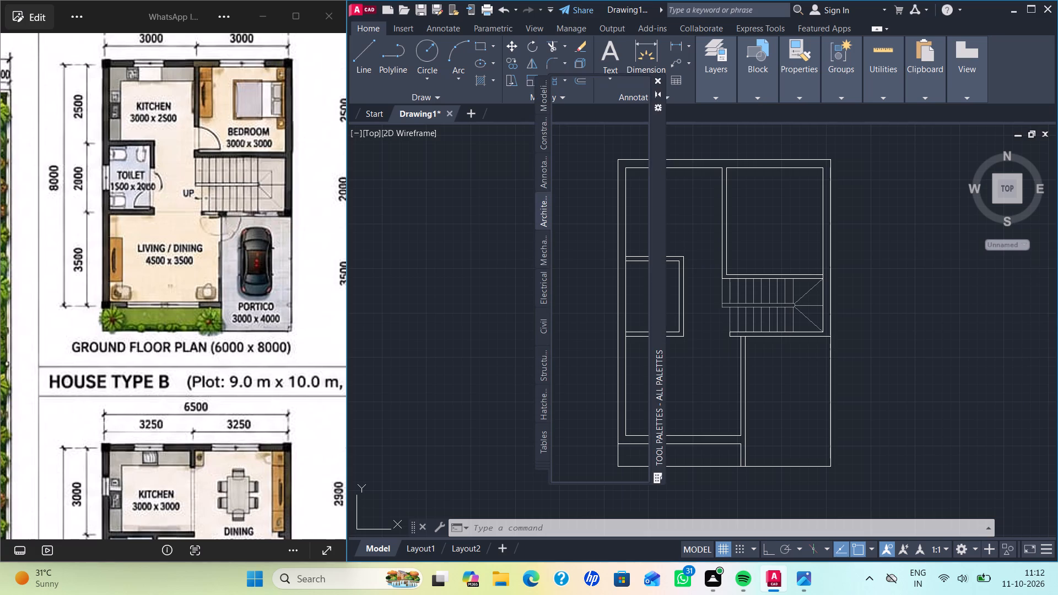
{"action": "left_click", "coordinate": [600, 123]}
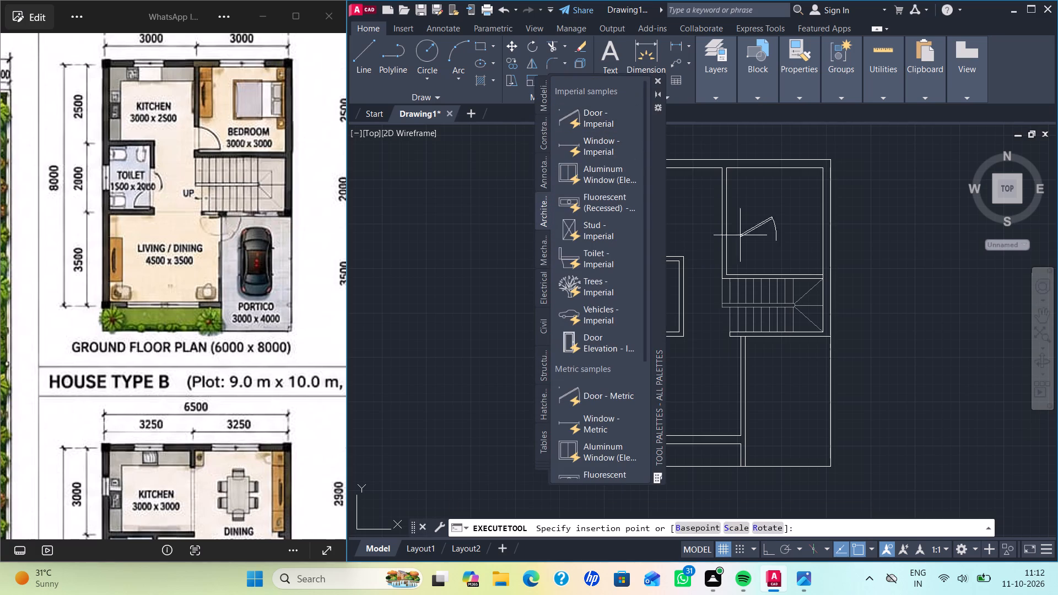
{"action": "left_click", "coordinate": [948, 332]}
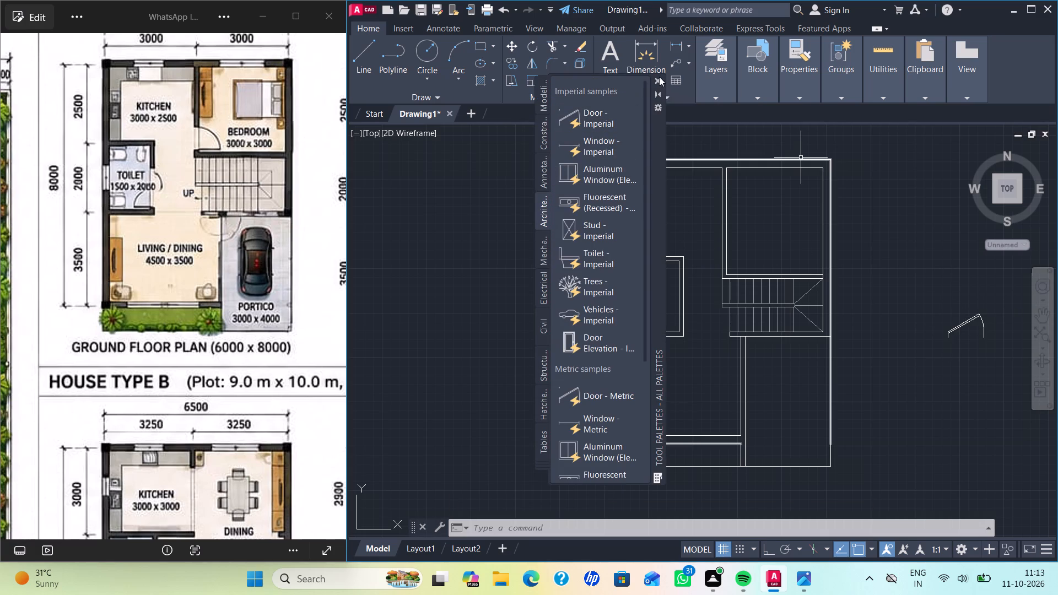
{"action": "left_click", "coordinate": [654, 78]}
Set the inserted door block's leaf to fully open, perpendicular to its opening.
{"action": "middle_click_drag", "start_coordinate": [945, 316], "coordinate": [832, 317]}
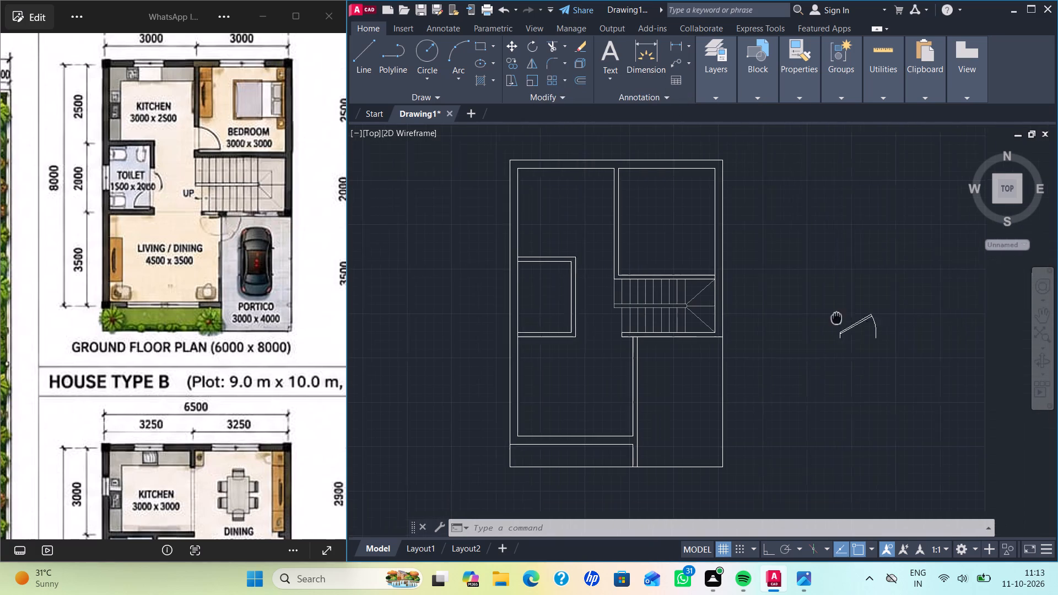
{"action": "middle_click_drag", "start_coordinate": [832, 317], "coordinate": [803, 317]}
{"action": "left_click", "coordinate": [827, 320]}
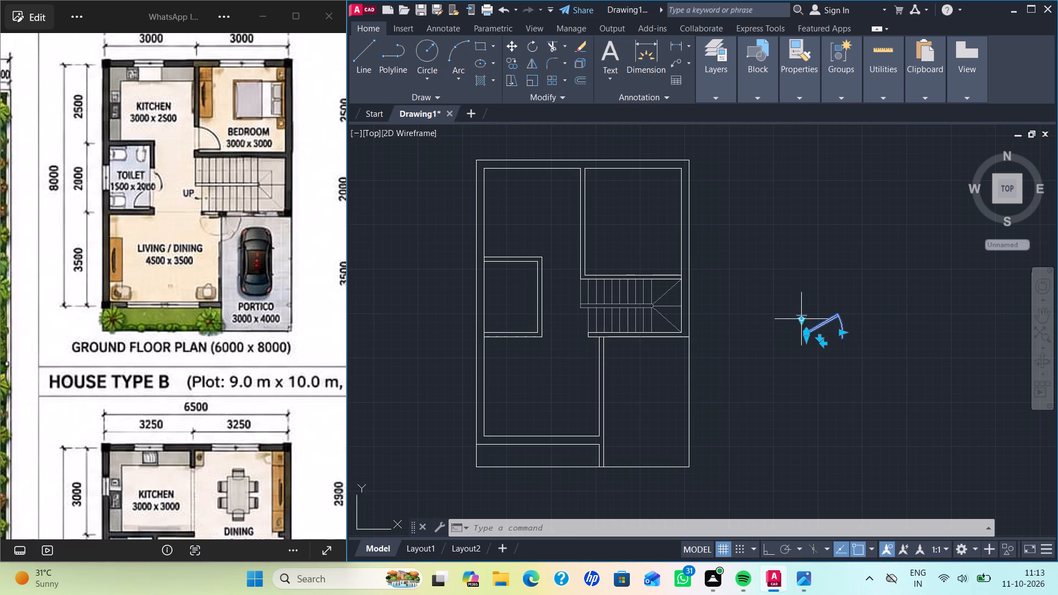
{"action": "left_click", "coordinate": [801, 322]}
{"action": "left_click", "coordinate": [854, 374]}
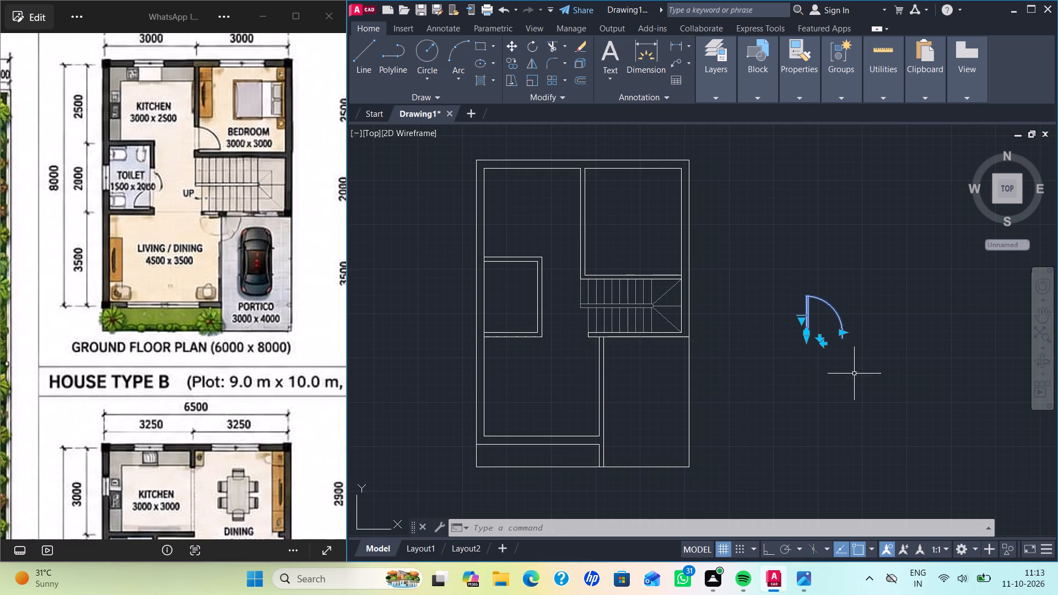
Scale the door block from its hinge-side corner by reference, using its overall width as reference and 1000 as new length.
{"action": "key", "text": "s"}
{"action": "key", "text": "c"}
{"action": "key", "text": "Return"}
{"action": "left_click", "coordinate": [807, 341]}
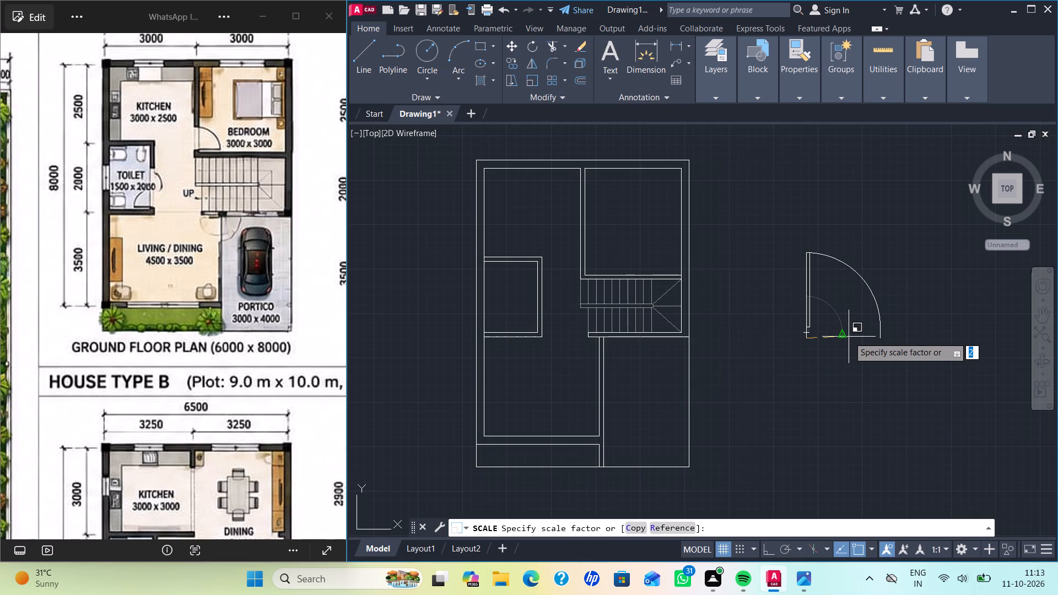
{"action": "key", "text": "r"}
{"action": "key", "text": "Return"}
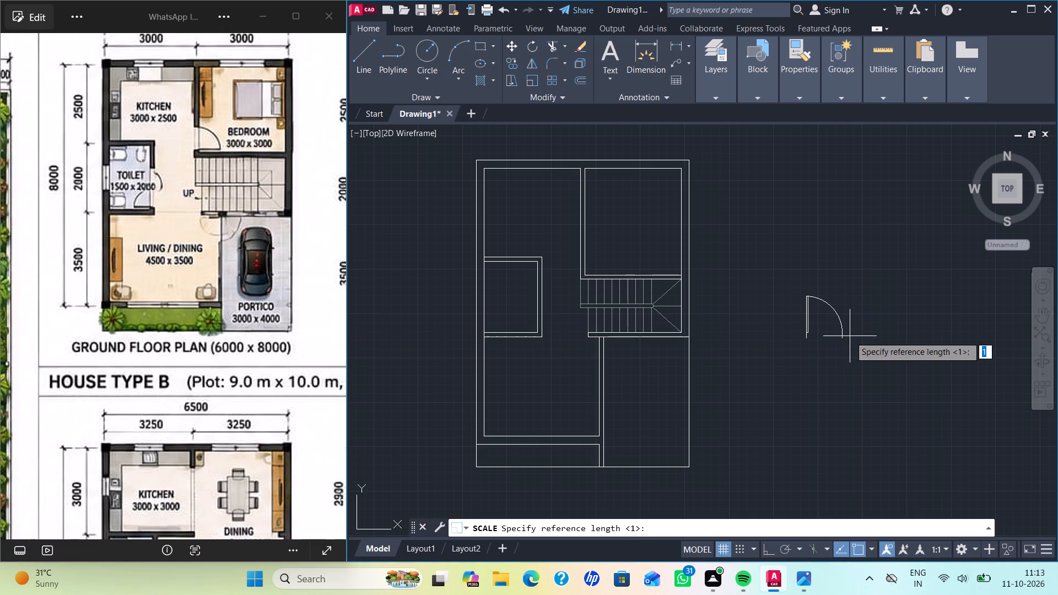
{"action": "left_click", "coordinate": [807, 339]}
{"action": "left_click_drag", "start_coordinate": [845, 338], "coordinate": [853, 338]}
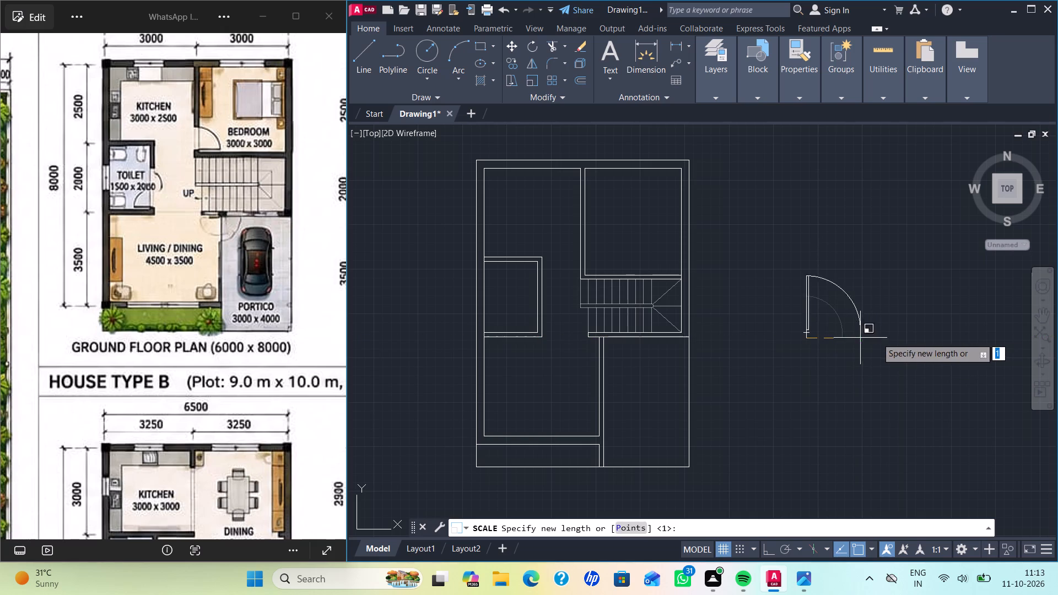
{"action": "key", "text": "1"}
{"action": "key", "text": "0"}
{"action": "key", "text": "0"}
{"action": "key", "text": "0"}
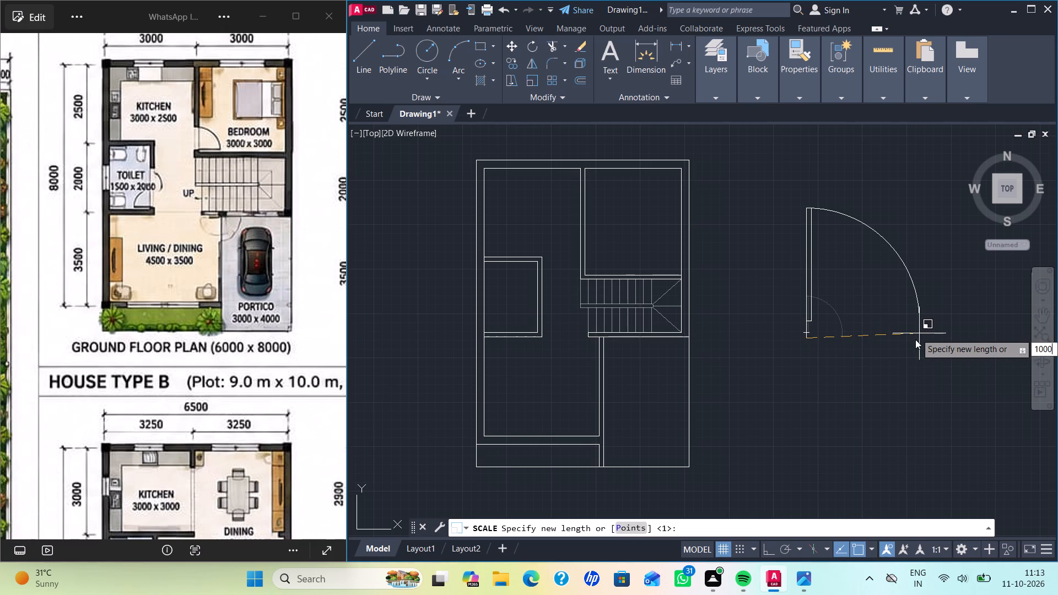
{"action": "key", "text": "Return"}
Rotate the scaled door block 90 degrees counterclockwise about its hinge-side corner.
{"action": "left_click", "coordinate": [837, 318]}
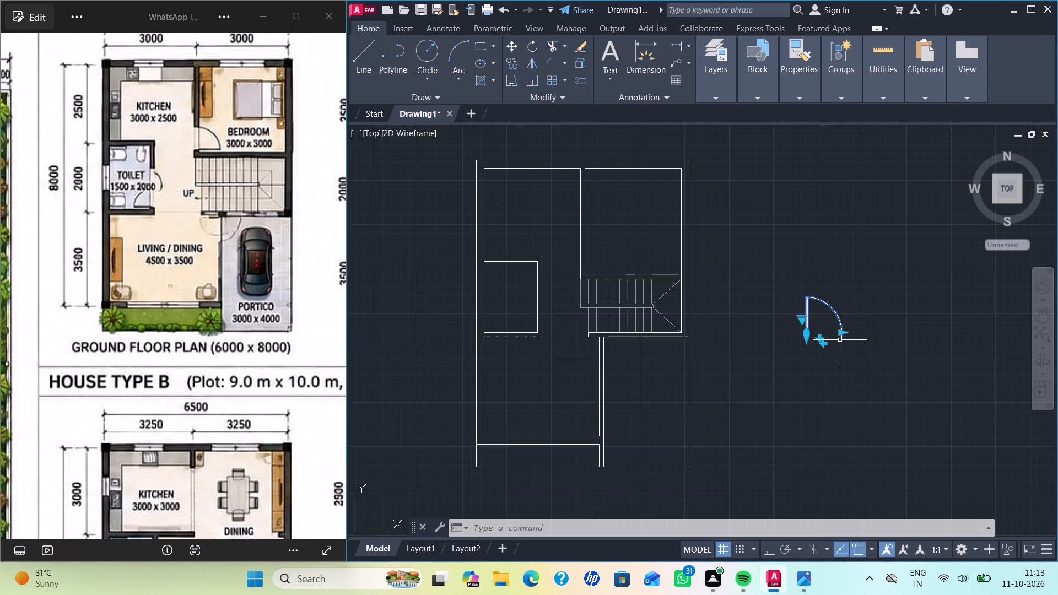
{"action": "key", "text": "r"}
{"action": "key", "text": "o"}
{"action": "key", "text": "Return"}
{"action": "left_click", "coordinate": [807, 343]}
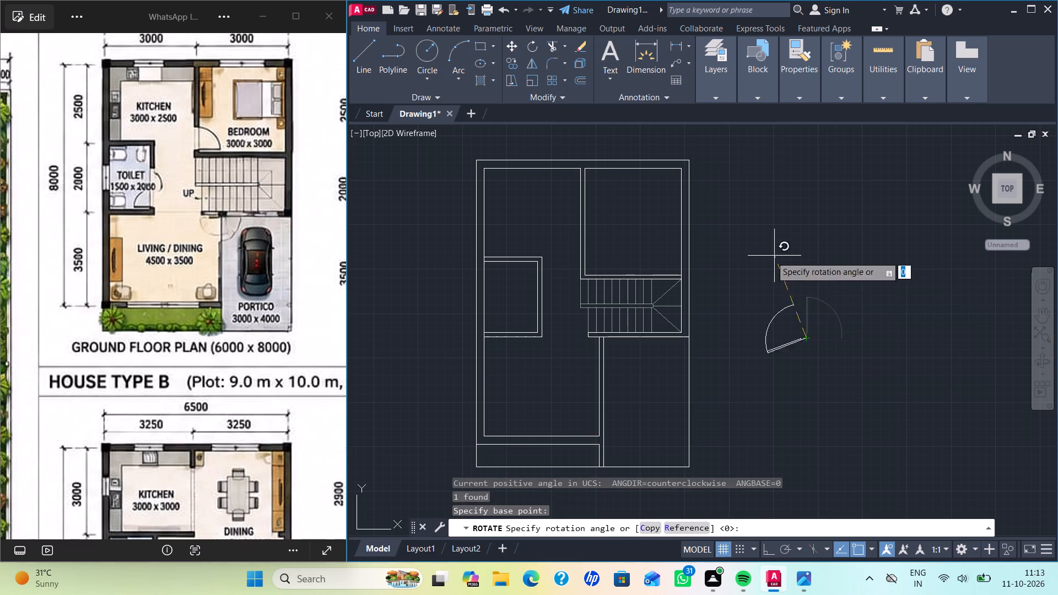
{"action": "left_click", "coordinate": [809, 230]}
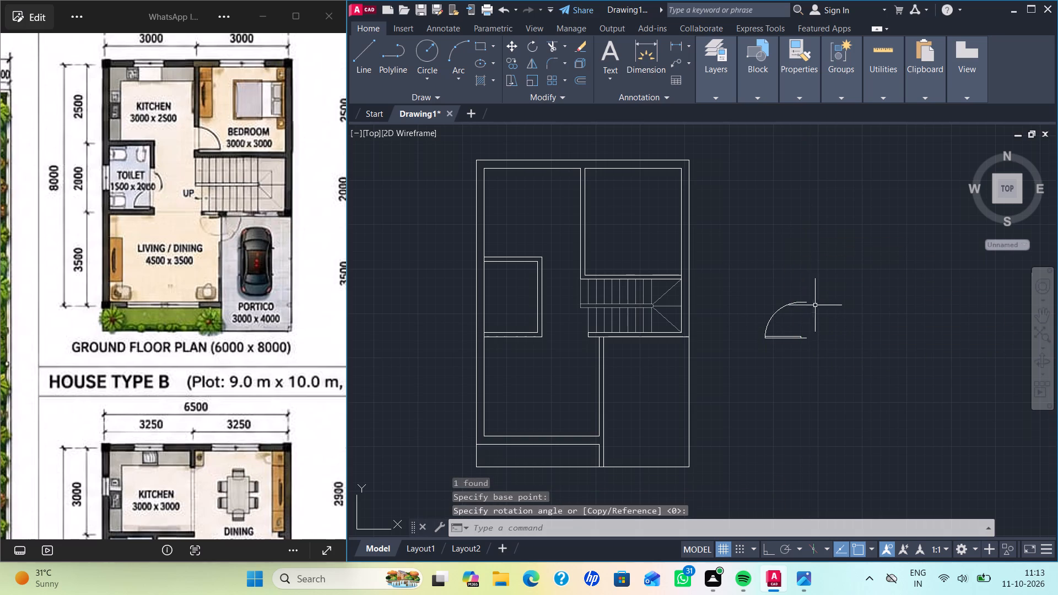
Move the door block from its hinge-side corner onto the bedroom's west wall, just north of the staircase wall.
{"action": "left_click", "coordinate": [800, 303]}
{"action": "key", "text": "m"}
{"action": "key", "text": "Return"}
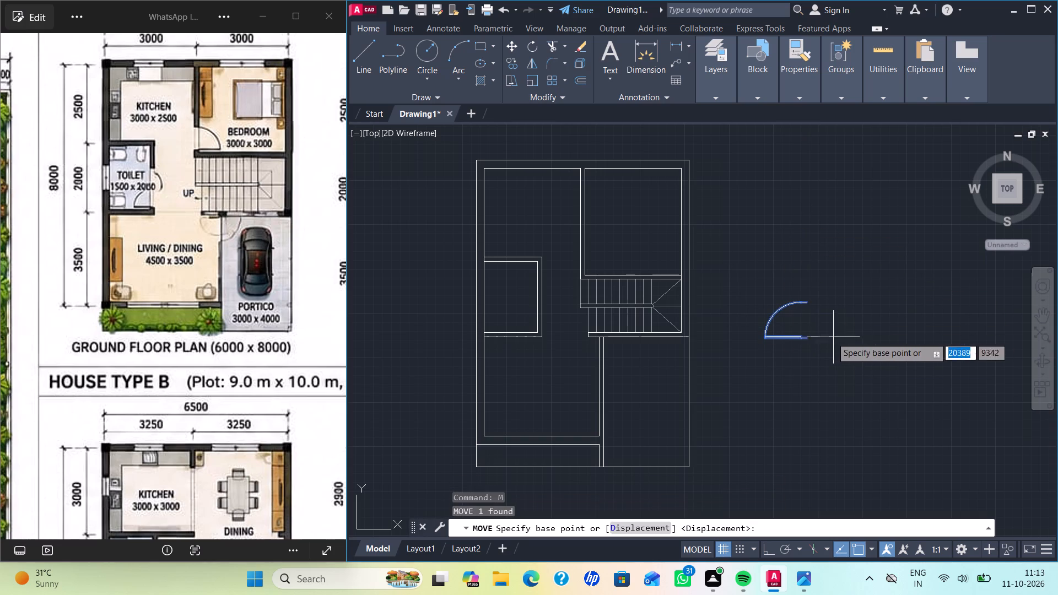
{"action": "left_click", "coordinate": [811, 339]}
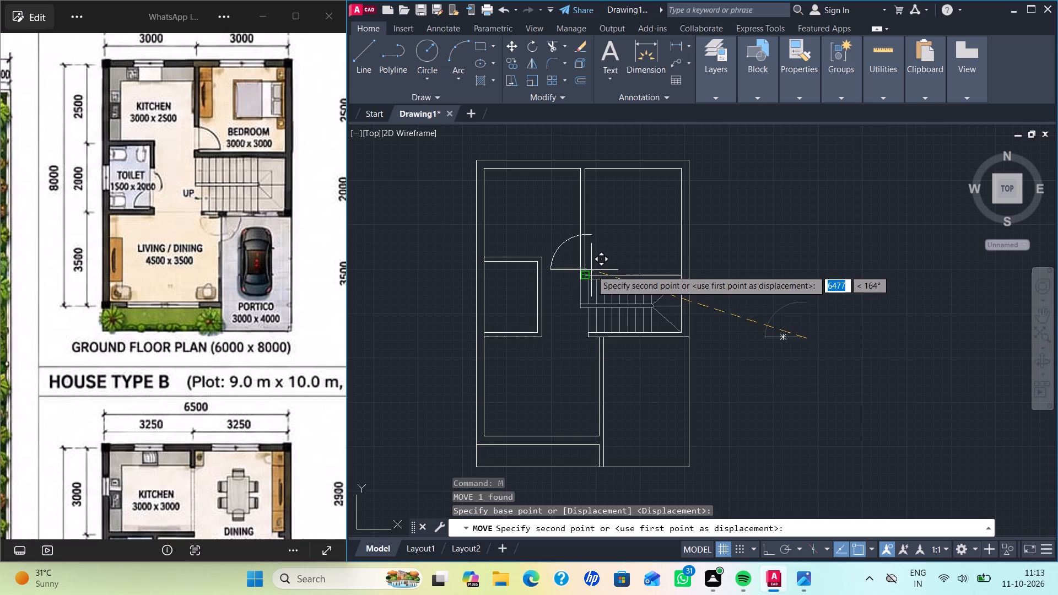
{"action": "scroll", "coordinate": [591, 270], "scroll_direction": "up", "scroll_amount": 3}
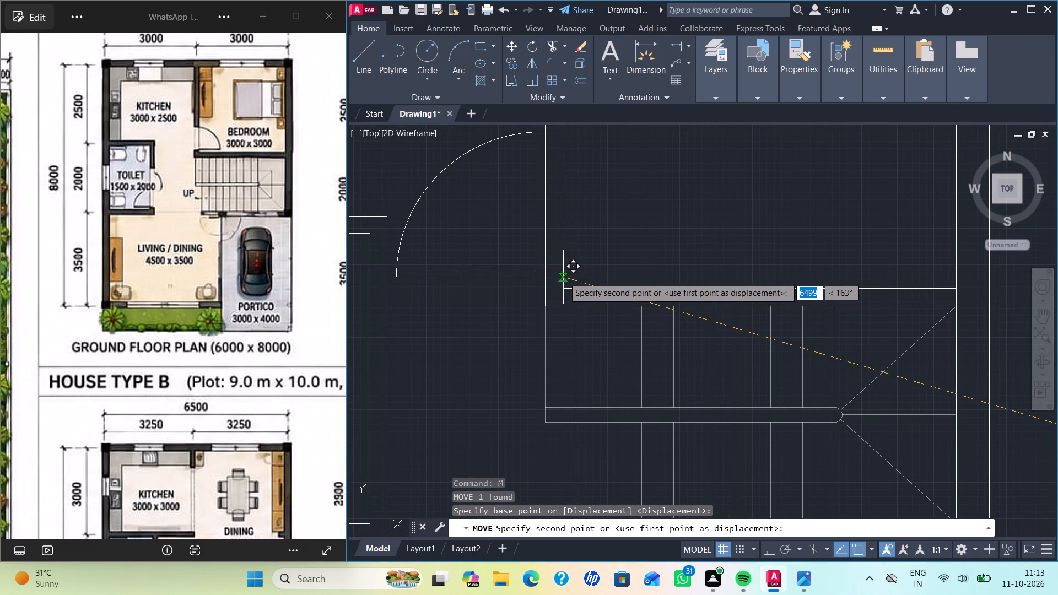
{"action": "left_click", "coordinate": [563, 277]}
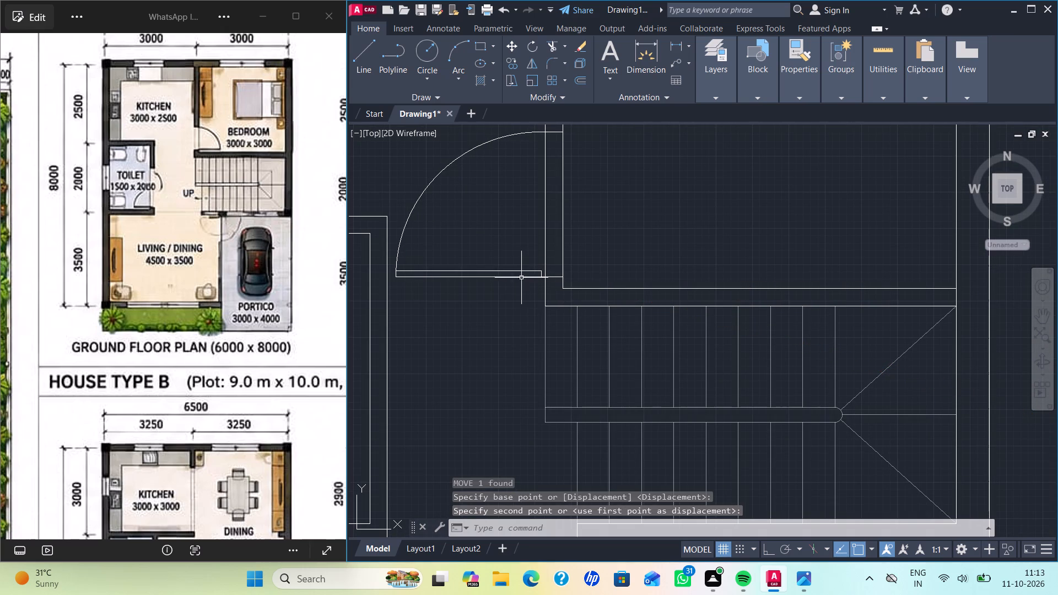
Flip the door block so its leaf swings east into the bedroom.
{"action": "left_click", "coordinate": [523, 275]}
{"action": "left_click", "coordinate": [563, 223]}
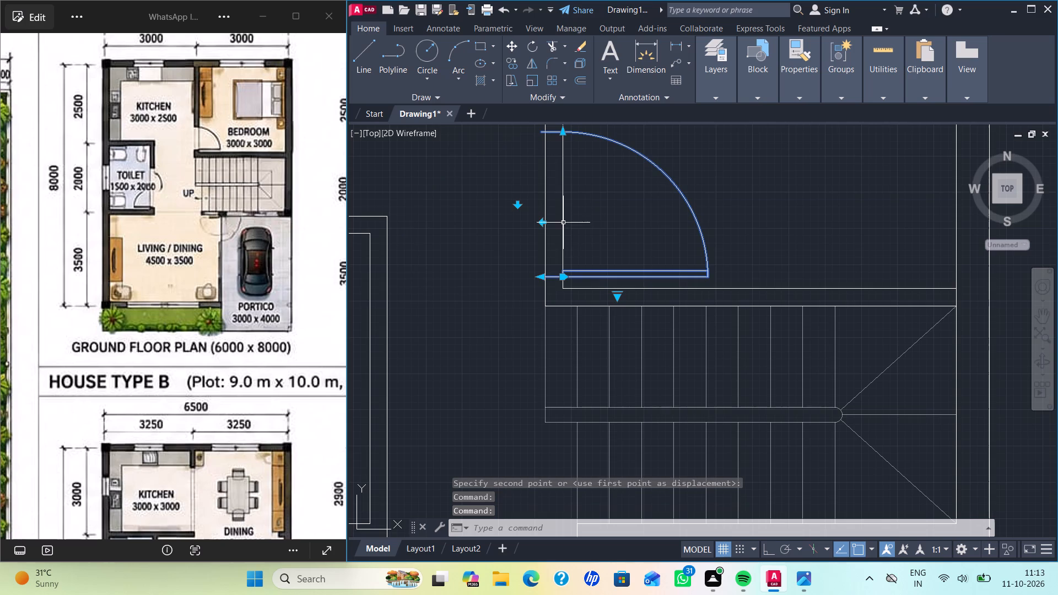
{"action": "key", "text": "Escape"}
Reposition the bedroom door by its hinge-side jamb corner onto the west wall's outer face, just above the bedroom's south wall.
{"action": "scroll", "coordinate": [717, 226], "scroll_direction": "down", "scroll_amount": 2}
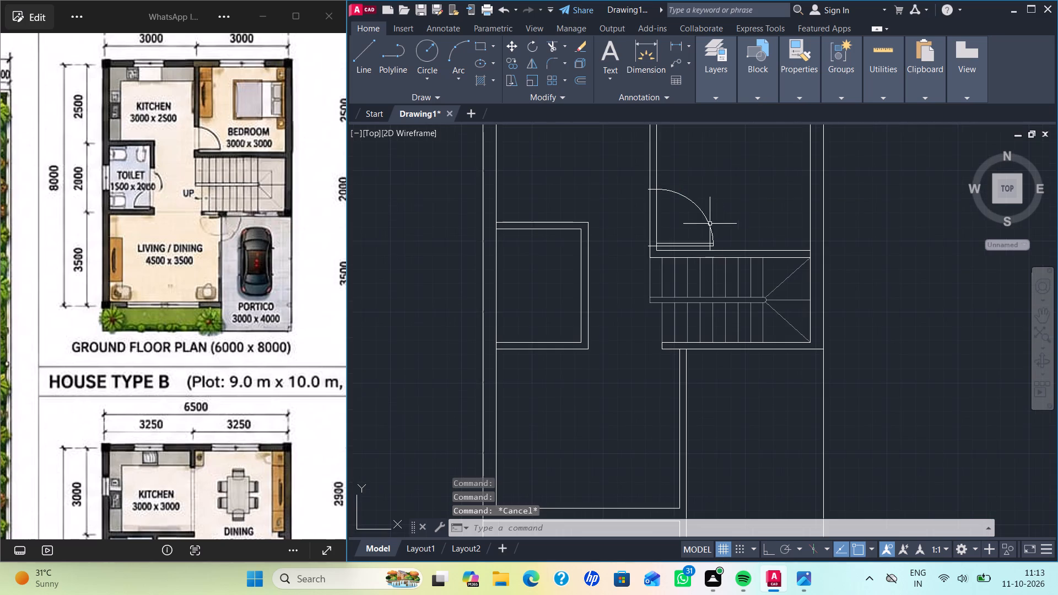
{"action": "scroll", "coordinate": [699, 222], "scroll_direction": "up", "scroll_amount": 2}
{"action": "left_click", "coordinate": [714, 212]}
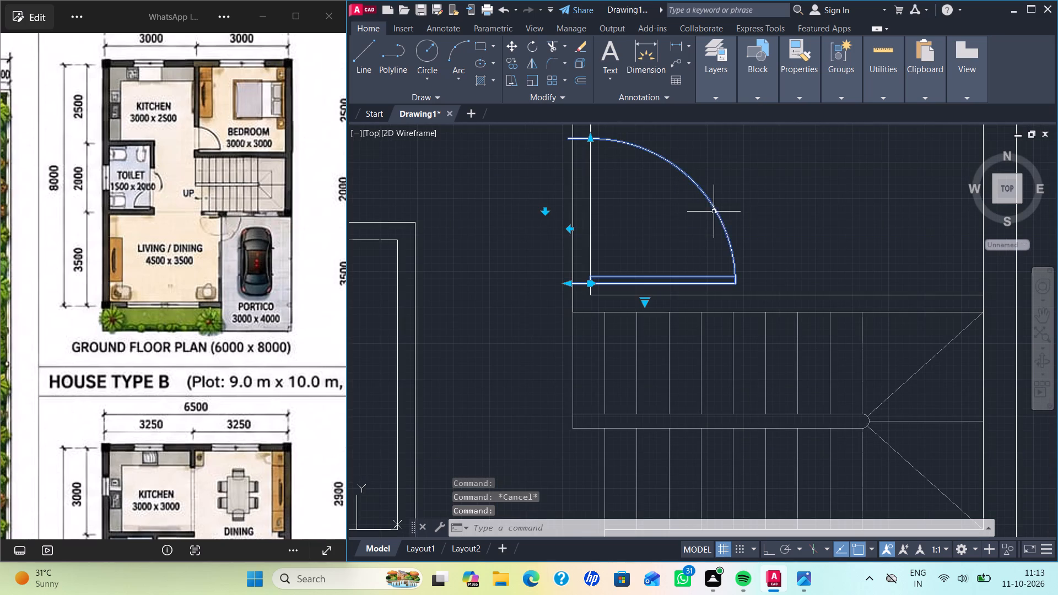
{"action": "key", "text": "m"}
{"action": "key", "text": "Return"}
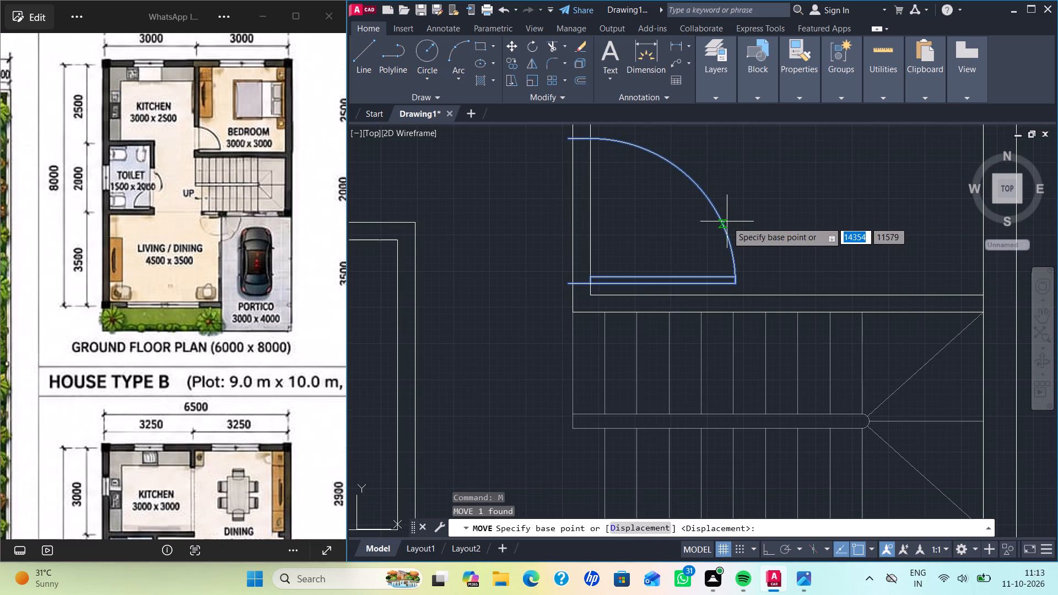
{"action": "left_click", "coordinate": [566, 287]}
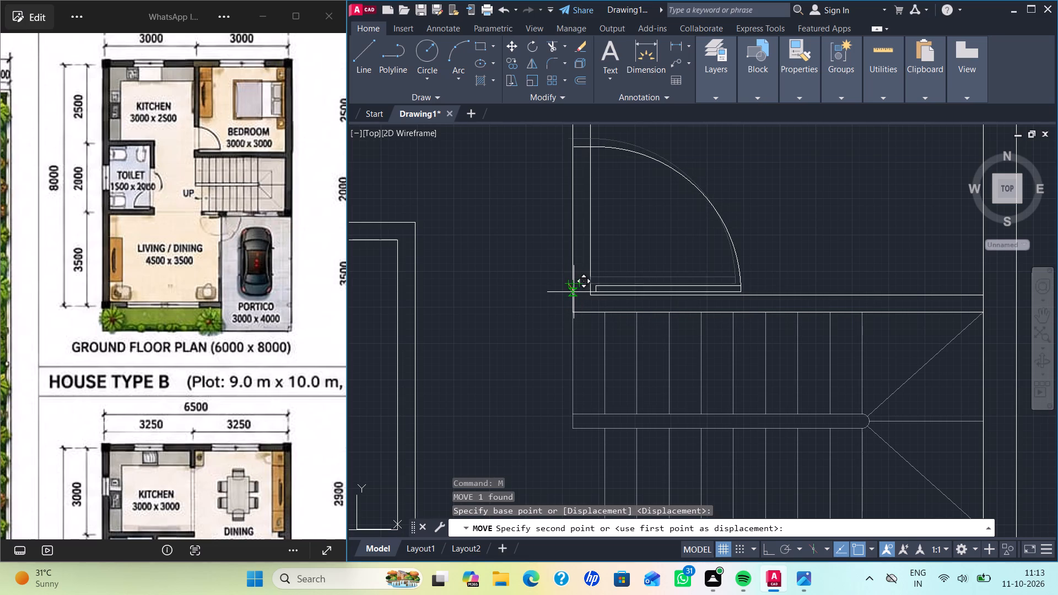
{"action": "left_click", "coordinate": [574, 292]}
{"action": "left_click", "coordinate": [607, 286]}
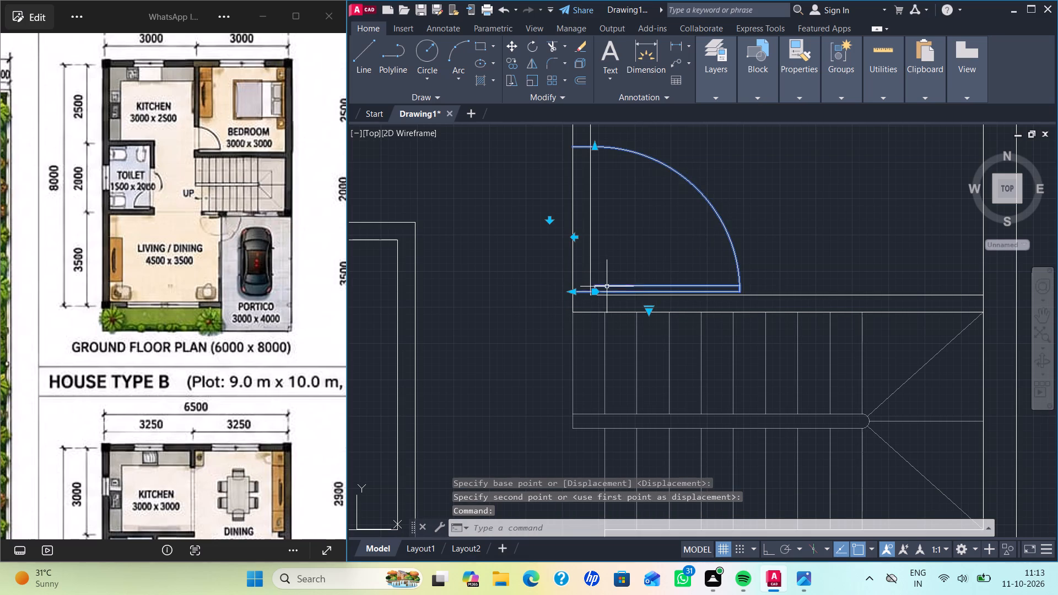
{"action": "key", "text": "m"}
{"action": "key", "text": "Return"}
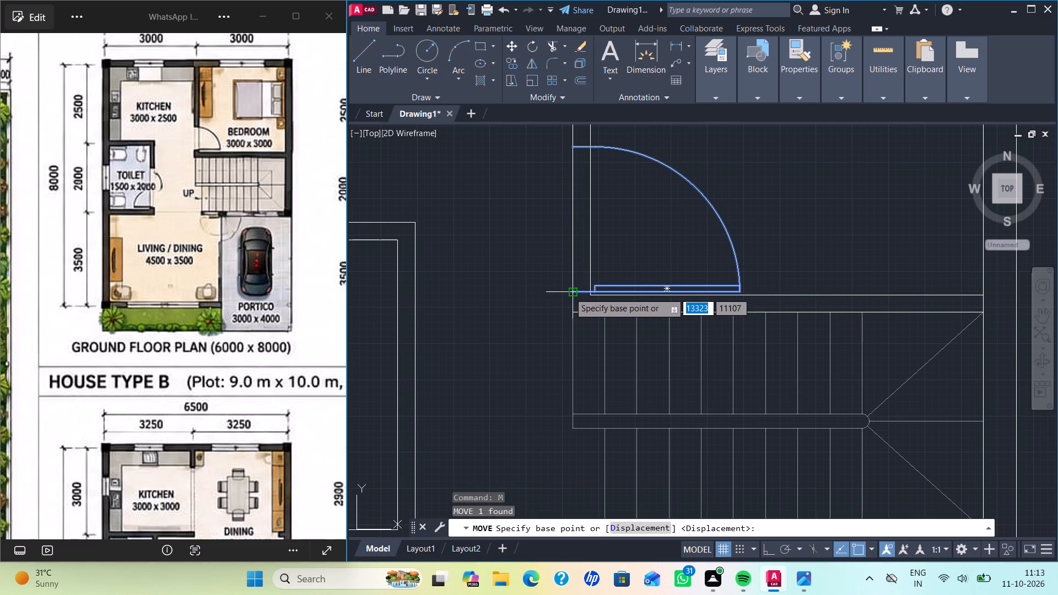
{"action": "left_click", "coordinate": [569, 293]}
{"action": "scroll", "coordinate": [571, 283], "scroll_direction": "up", "scroll_amount": 3}
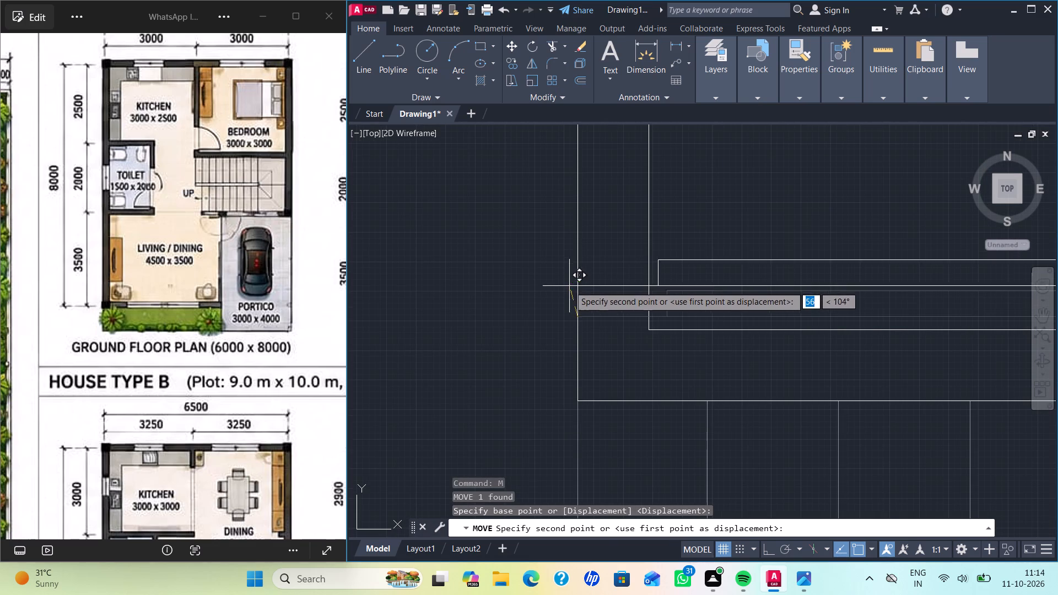
{"action": "left_click", "coordinate": [577, 299]}
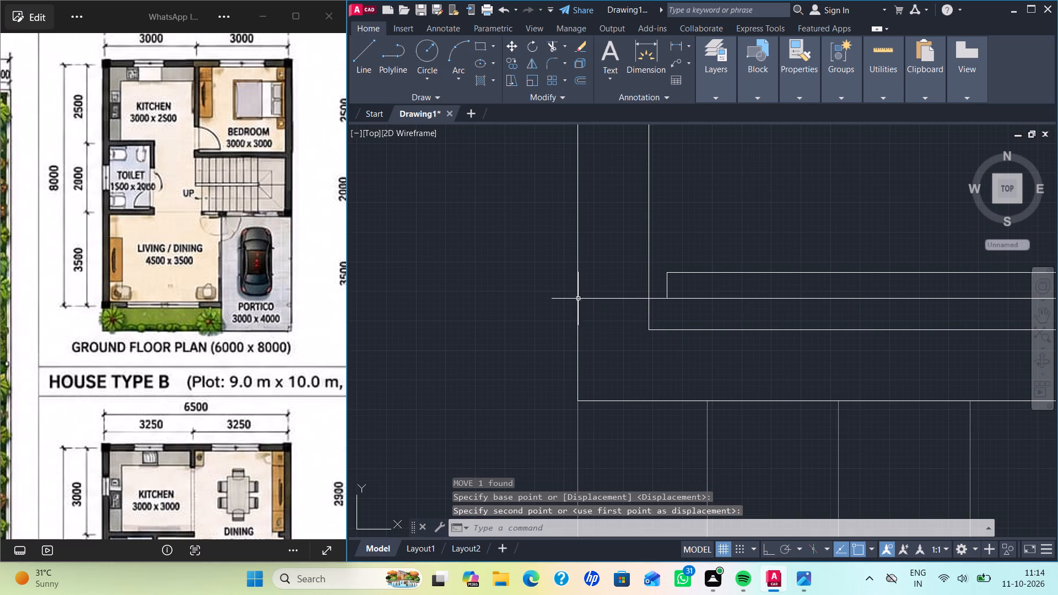
Trim both lines of the bedroom's west wall across the door opening.
{"action": "scroll", "coordinate": [617, 318], "scroll_direction": "down", "scroll_amount": 3}
{"action": "key", "text": "t"}
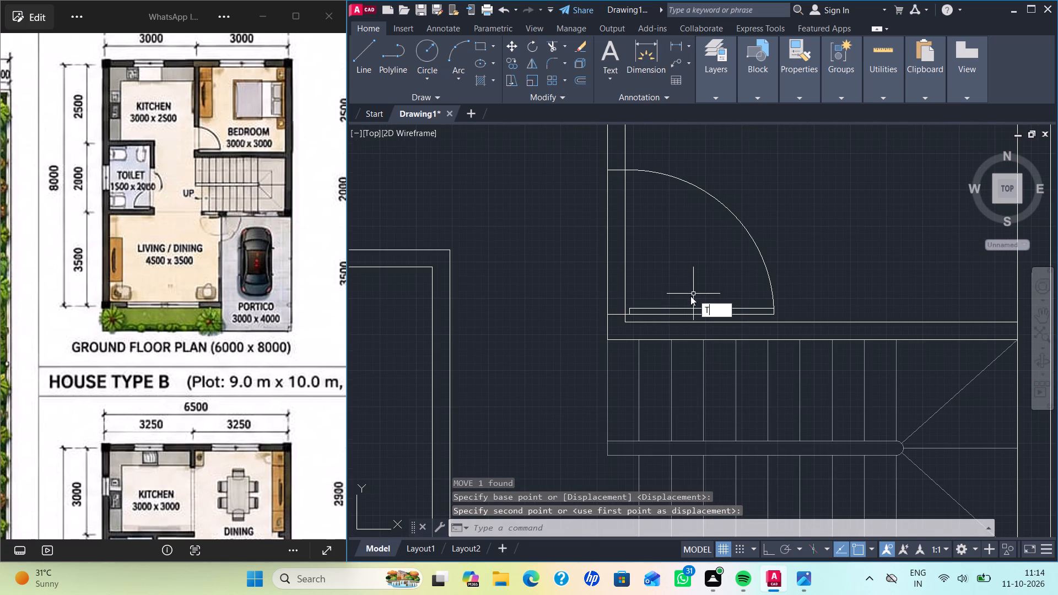
{"action": "key", "text": "r"}
{"action": "key", "text": "Return"}
{"action": "left_click_drag", "start_coordinate": [651, 257], "coordinate": [546, 271]}
{"action": "scroll", "coordinate": [570, 247], "scroll_direction": "down", "scroll_amount": 3}
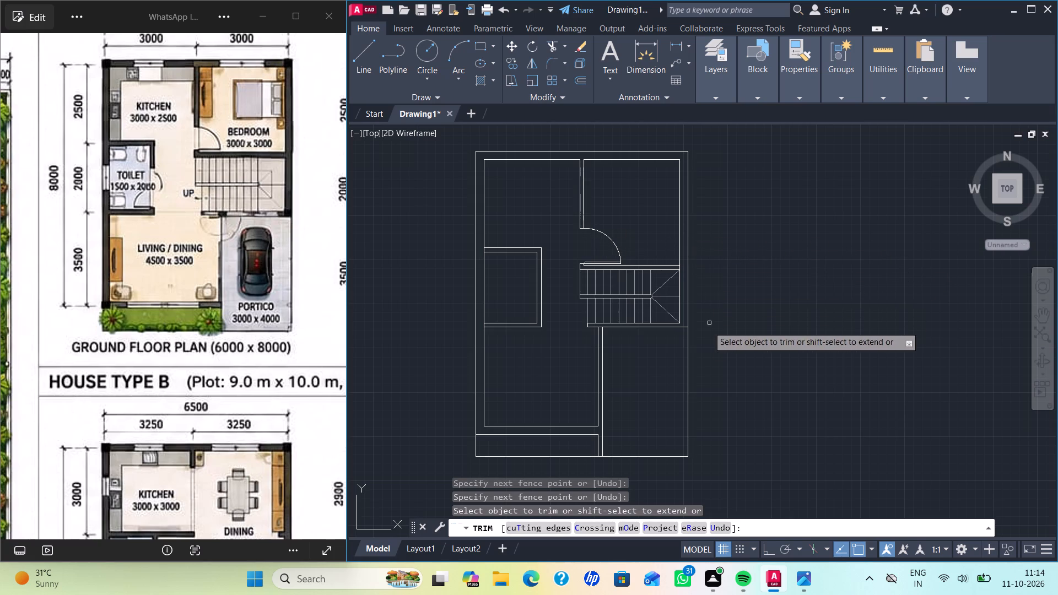
{"action": "key", "text": "Escape"}
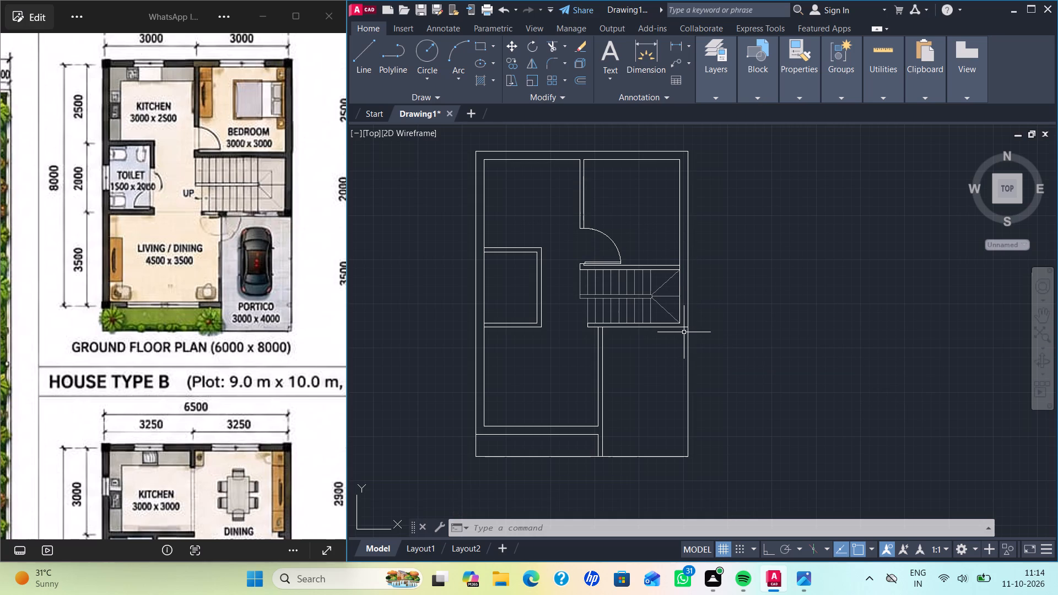
Turn on Ortho and insert another Door - Imperial block in the empty space east of the house plan.
{"action": "scroll", "coordinate": [685, 329], "scroll_direction": "up", "scroll_amount": 1}
{"action": "scroll", "coordinate": [685, 326], "scroll_direction": "down", "scroll_amount": 2}
{"action": "scroll", "coordinate": [689, 316], "scroll_direction": "up", "scroll_amount": 1}
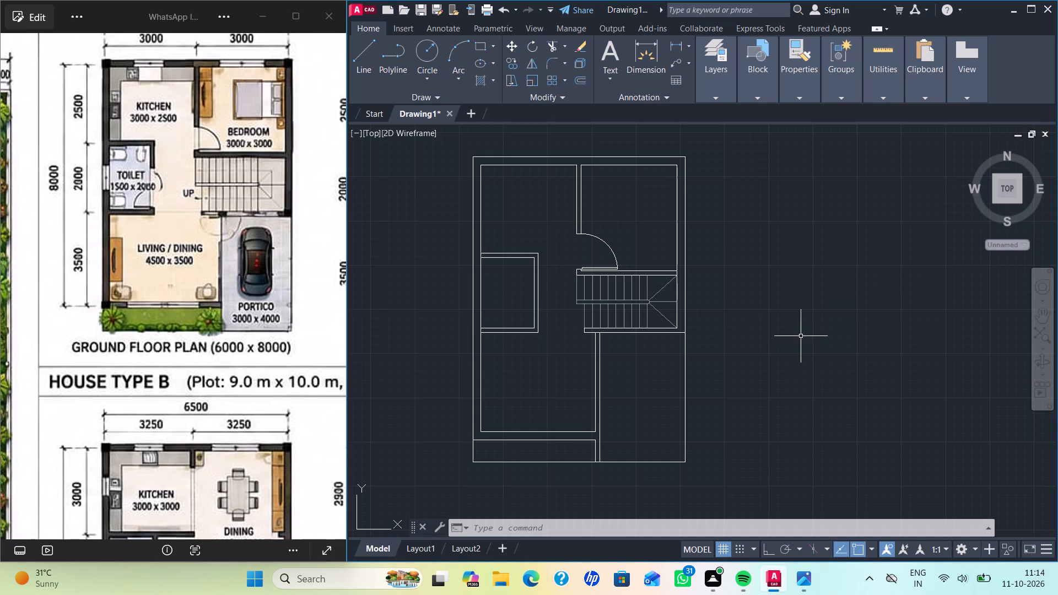
{"action": "key", "text": "F8"}
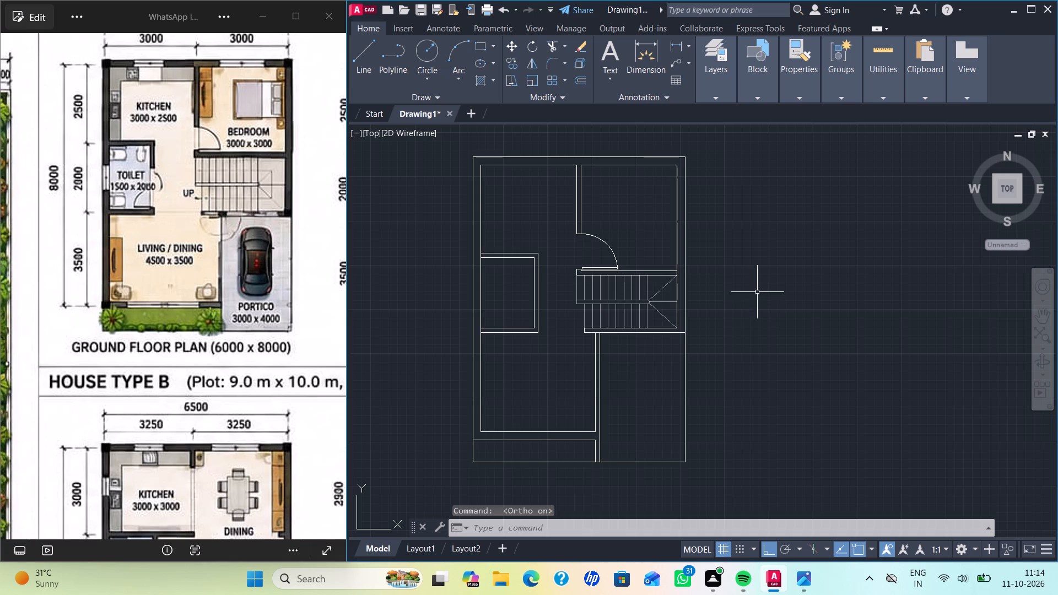
{"action": "key", "text": "ctrl+3"}
{"action": "double_click", "coordinate": [601, 122]}
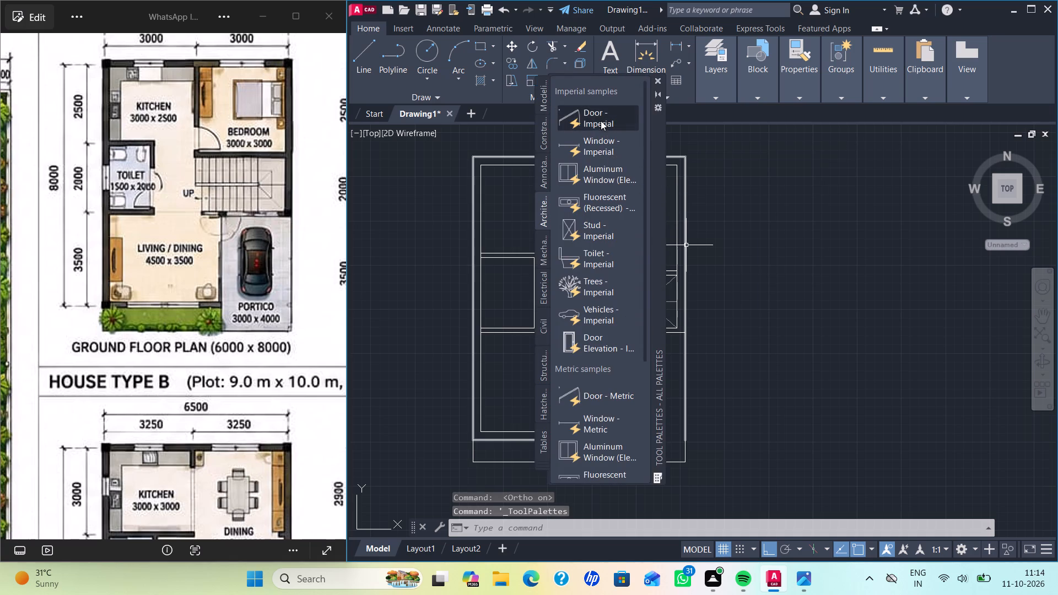
{"action": "left_click", "coordinate": [753, 237]}
{"action": "left_click", "coordinate": [660, 79]}
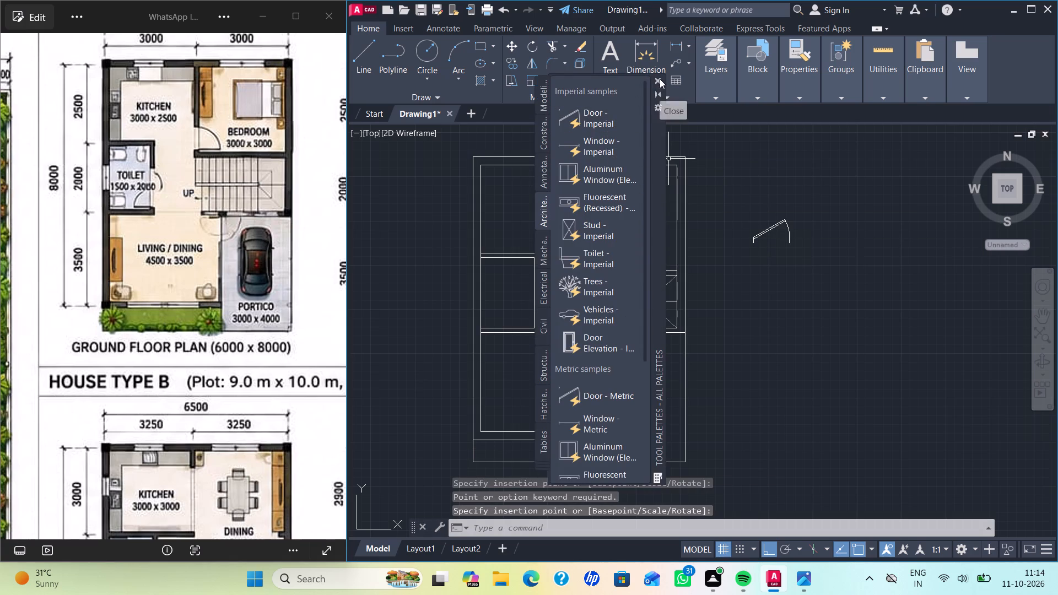
Set the new door block's leaf to fully open, perpendicular to its opening.
{"action": "left_click", "coordinate": [776, 224]}
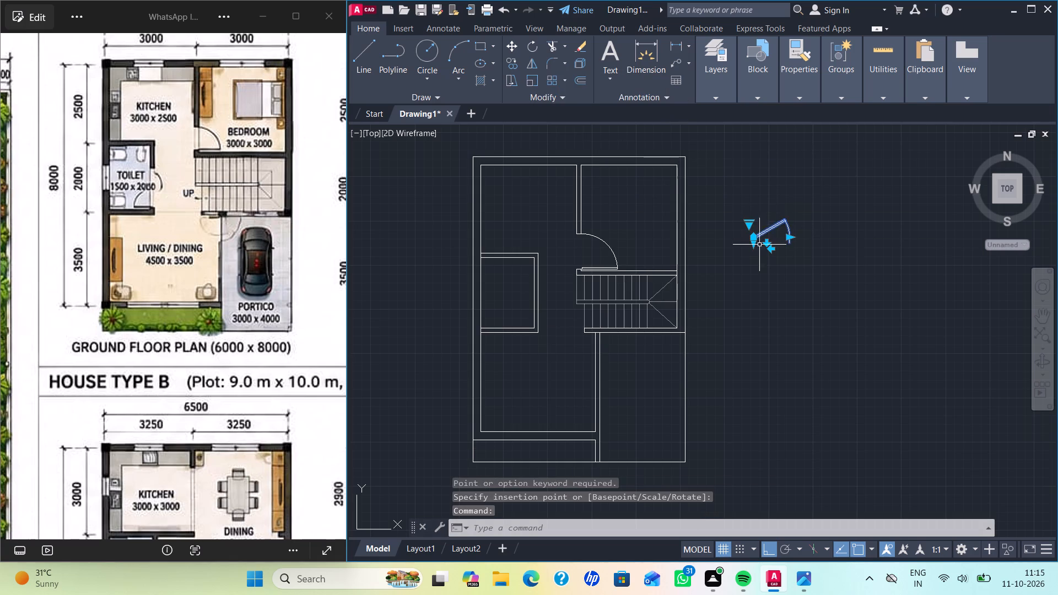
{"action": "left_click", "coordinate": [750, 224]}
{"action": "left_click", "coordinate": [793, 273]}
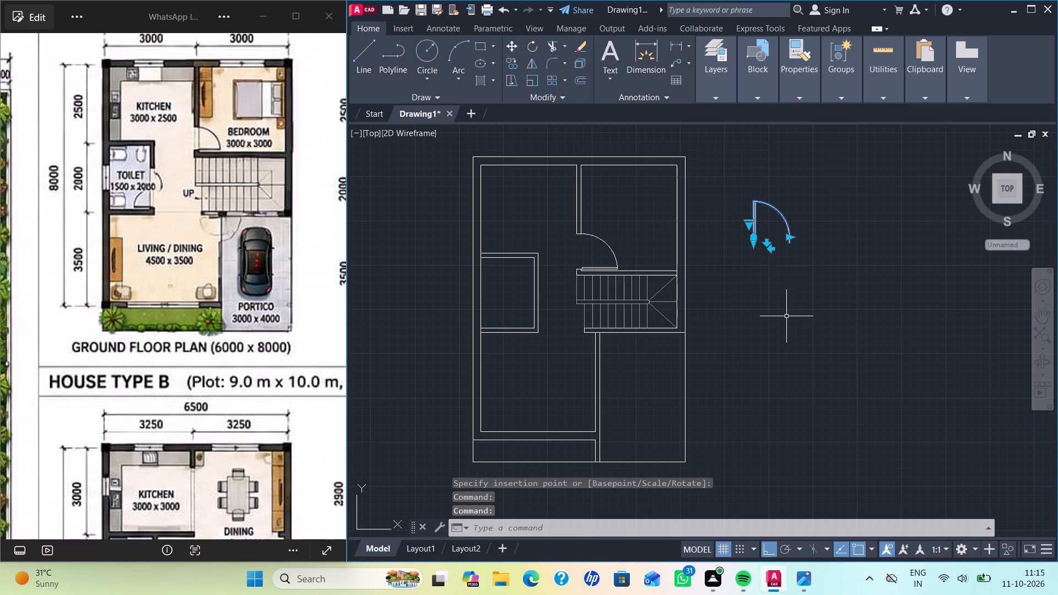
Scale the new door block from its hinge-side corner by reference, using its overall width as reference and 750 as new length.
{"action": "type", "text": "SC"}
{"action": "key", "text": "Return"}
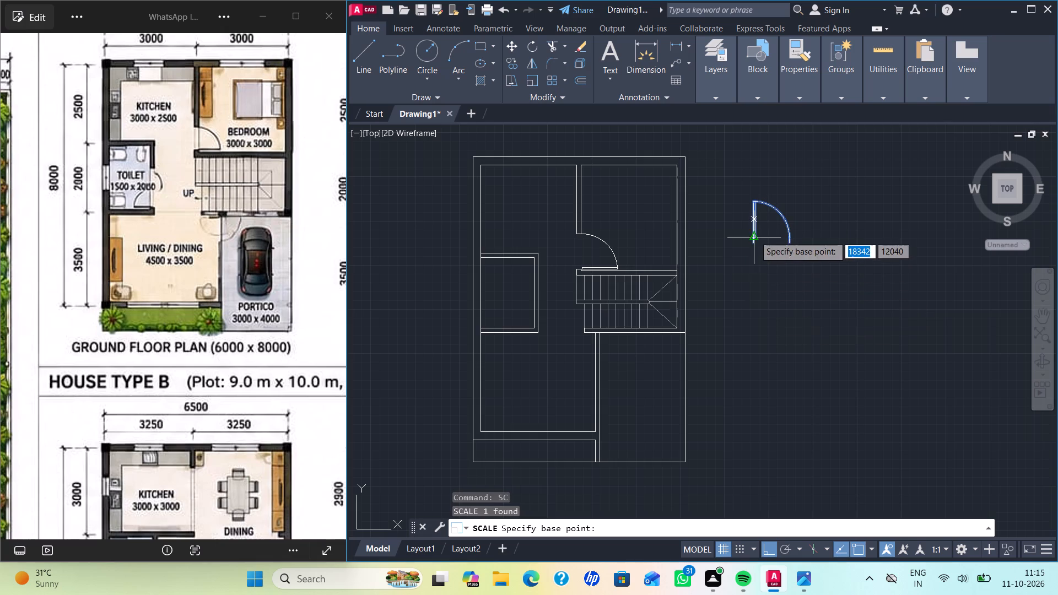
{"action": "left_click", "coordinate": [753, 247]}
{"action": "key", "text": "r"}
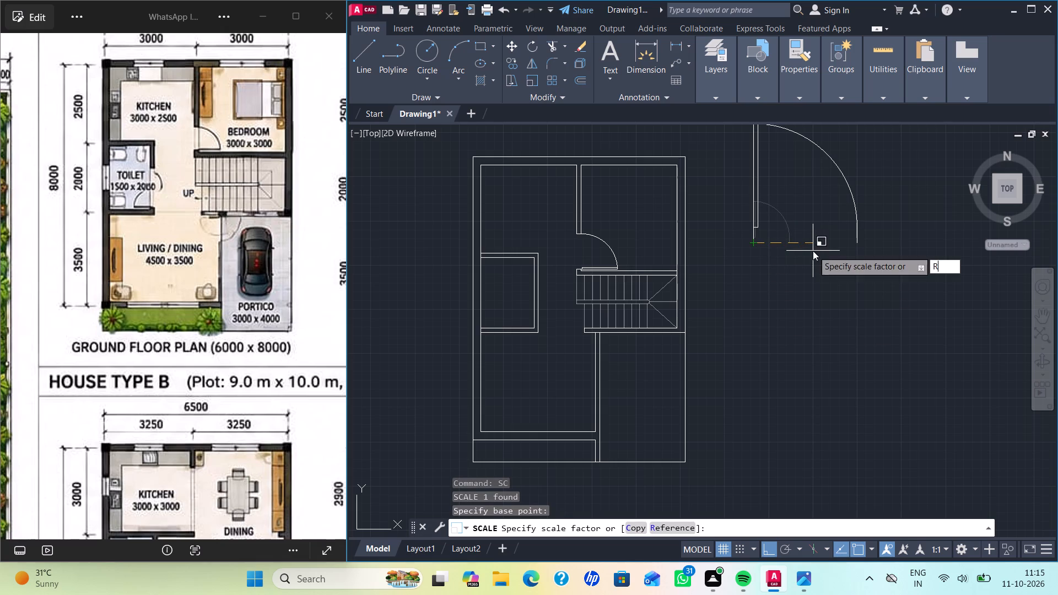
{"action": "key", "text": "Return"}
{"action": "left_click", "coordinate": [752, 247]}
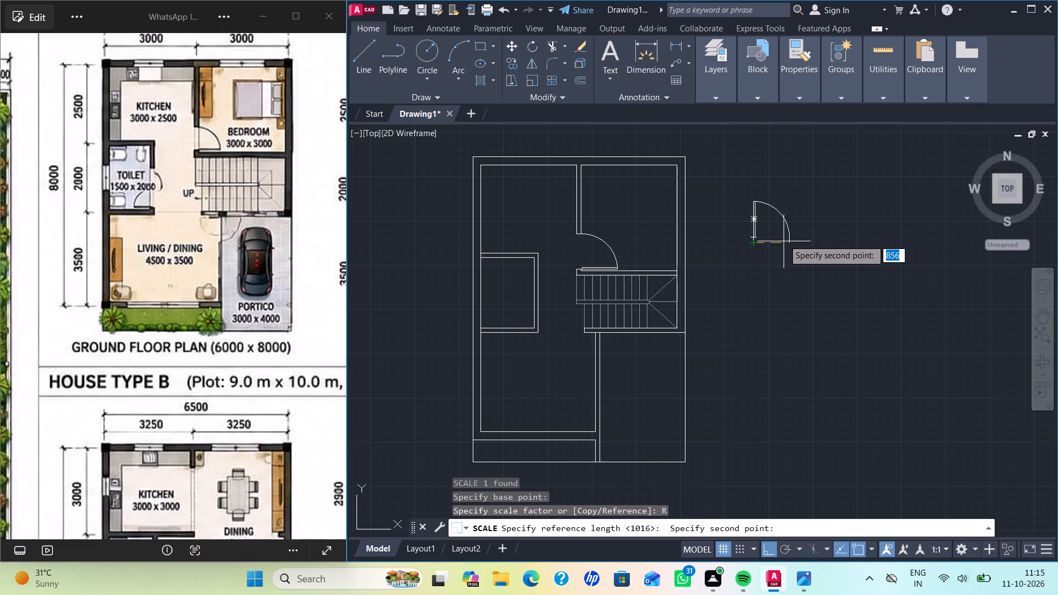
{"action": "left_click", "coordinate": [790, 243]}
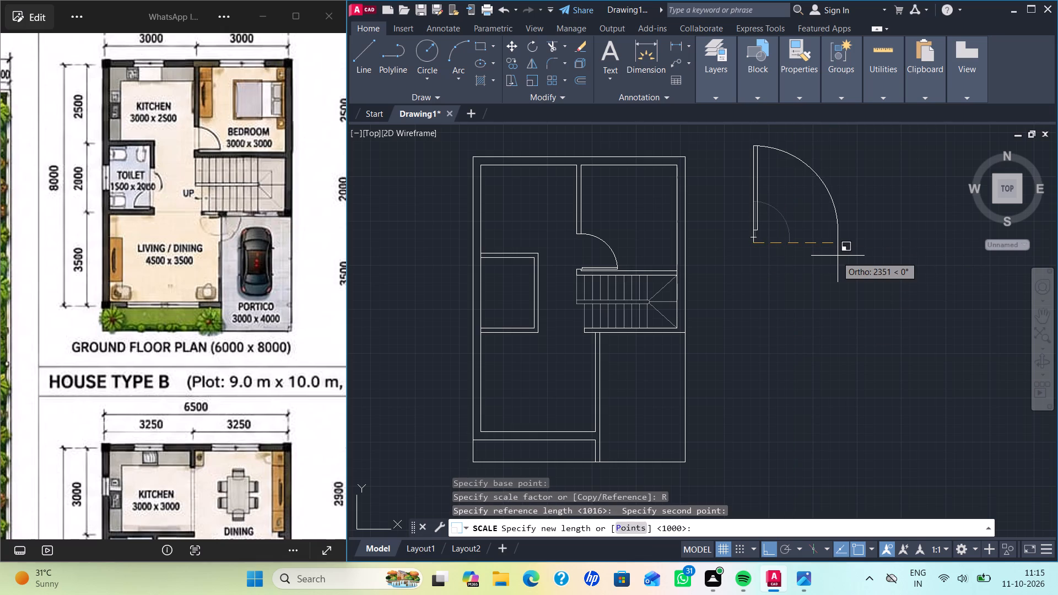
{"action": "type", "text": "750"}
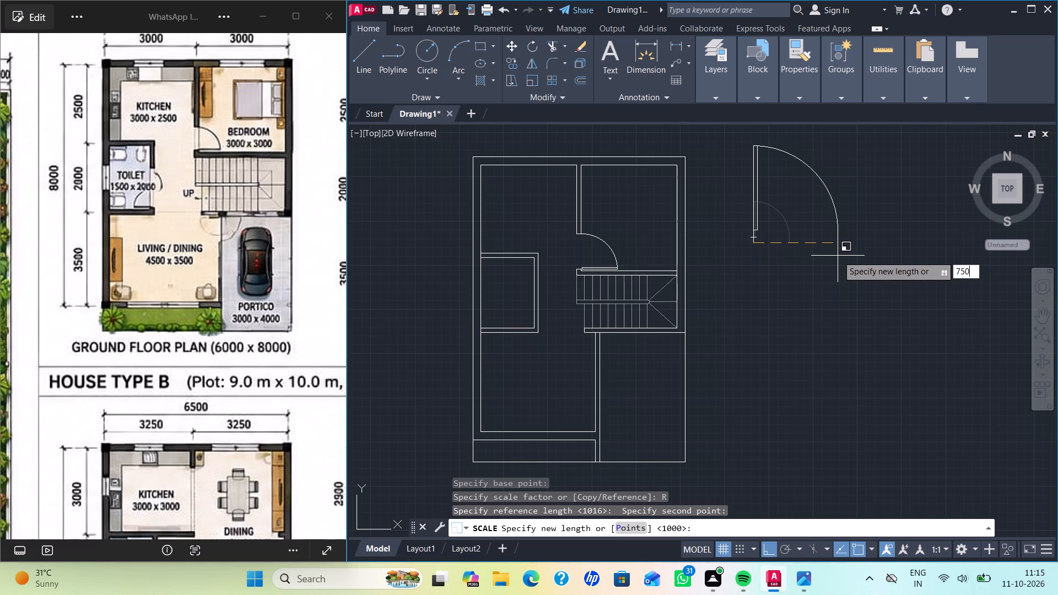
{"action": "key", "text": "Return"}
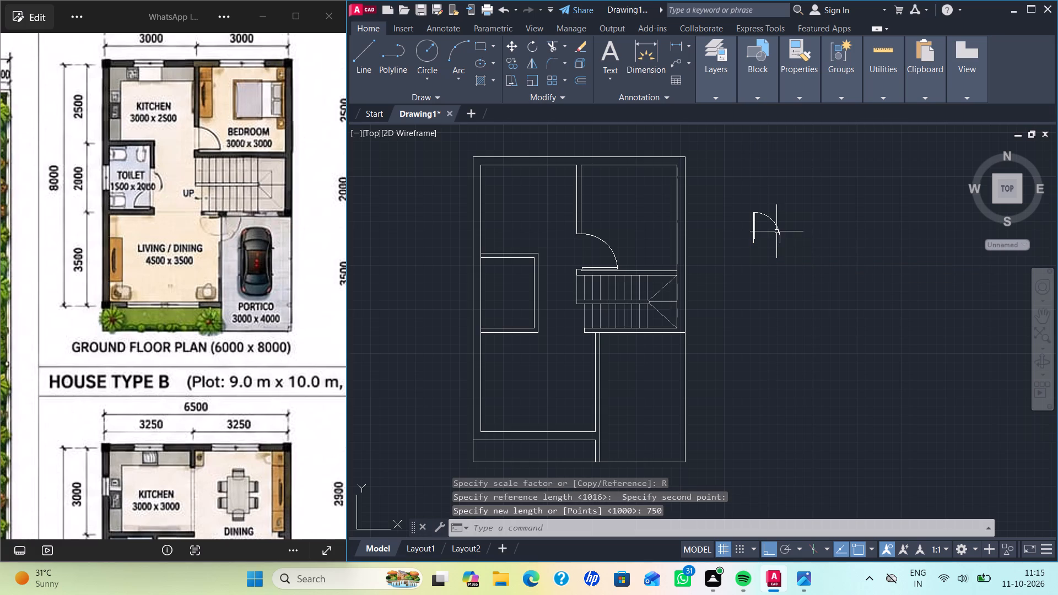
Rotate the 750-wide door block 90 degrees counterclockwise about its hinge-side corner.
{"action": "left_click", "coordinate": [778, 229]}
{"action": "type", "text": "RO"}
{"action": "key", "text": "Return"}
{"action": "left_click", "coordinate": [756, 244]}
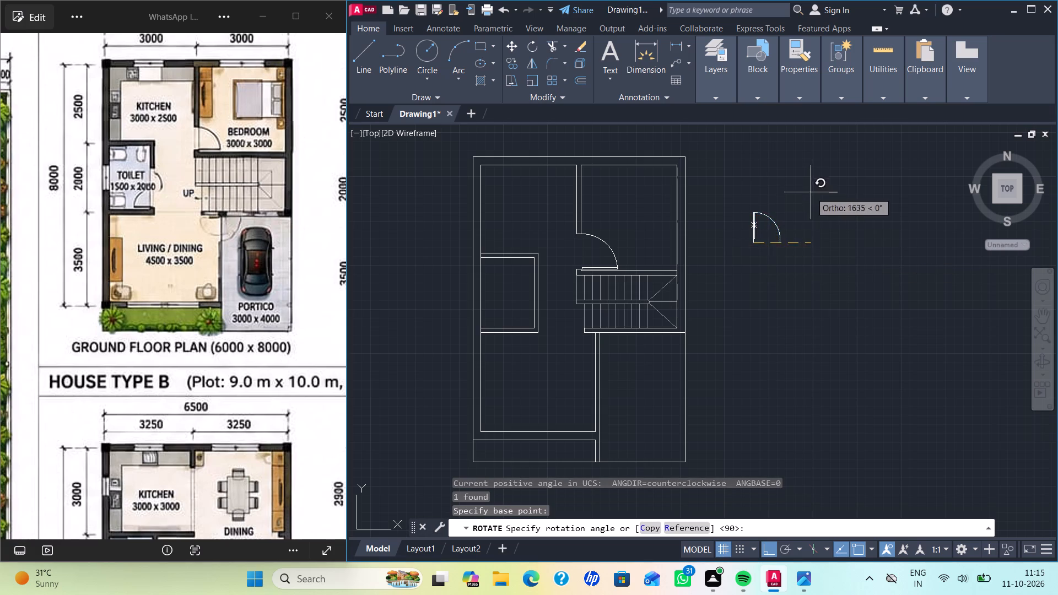
{"action": "left_click", "coordinate": [789, 159]}
Move the 750-wide door block by its hinge-side corner onto the inner face of the toilet's east wall.
{"action": "left_click", "coordinate": [747, 216]}
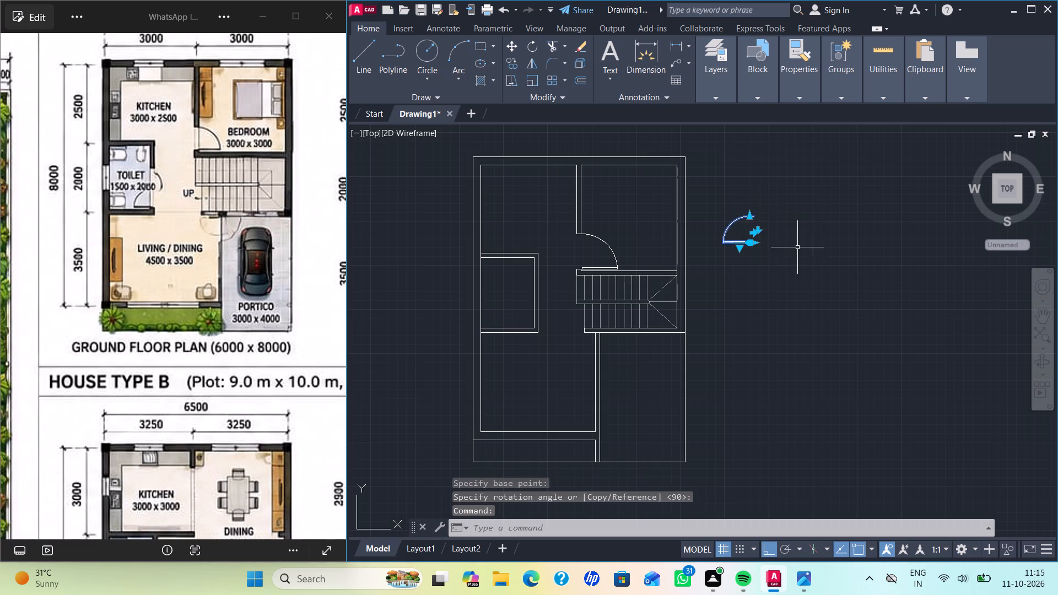
{"action": "key", "text": "m"}
{"action": "key", "text": "Return"}
{"action": "left_click", "coordinate": [757, 244]}
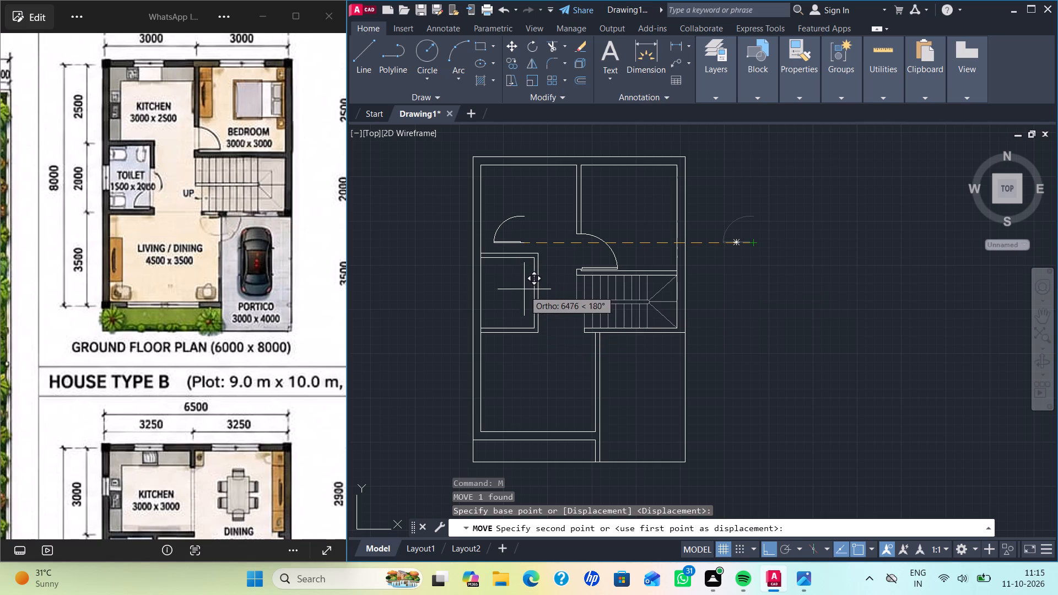
{"action": "left_click", "coordinate": [529, 319]}
{"action": "scroll", "coordinate": [548, 318], "scroll_direction": "up", "scroll_amount": 2}
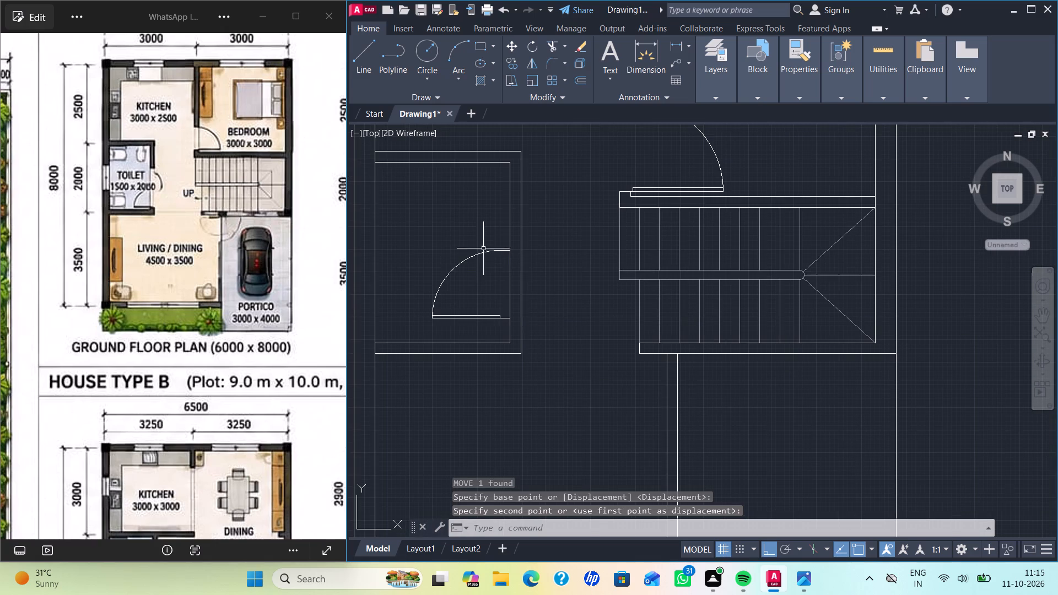
{"action": "scroll", "coordinate": [496, 288], "scroll_direction": "up", "scroll_amount": 2}
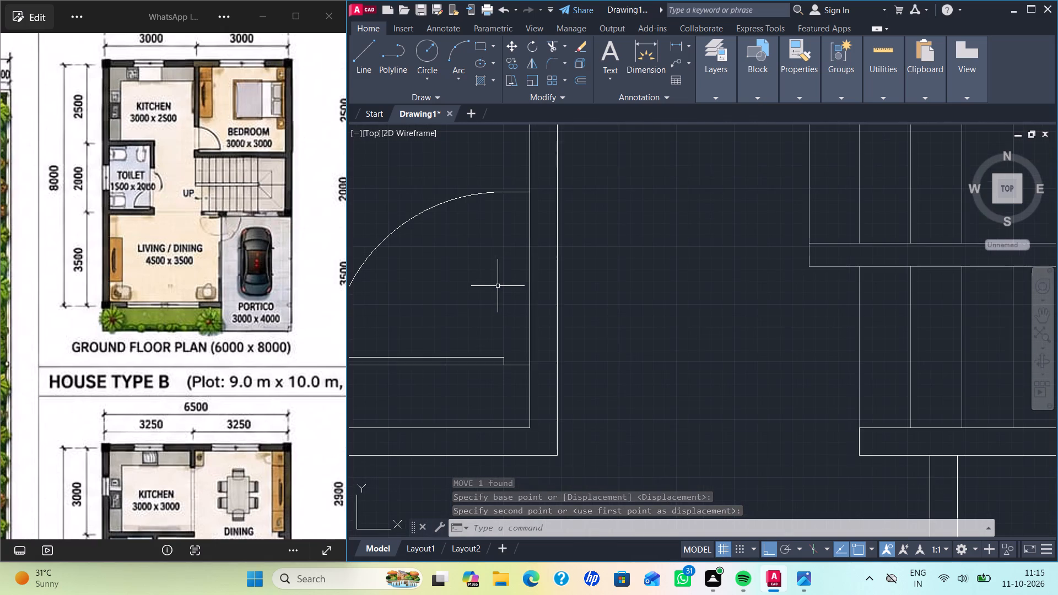
{"action": "middle_click_drag", "start_coordinate": [558, 334], "coordinate": [801, 437]}
{"action": "scroll", "coordinate": [775, 396], "scroll_direction": "down", "scroll_amount": 2}
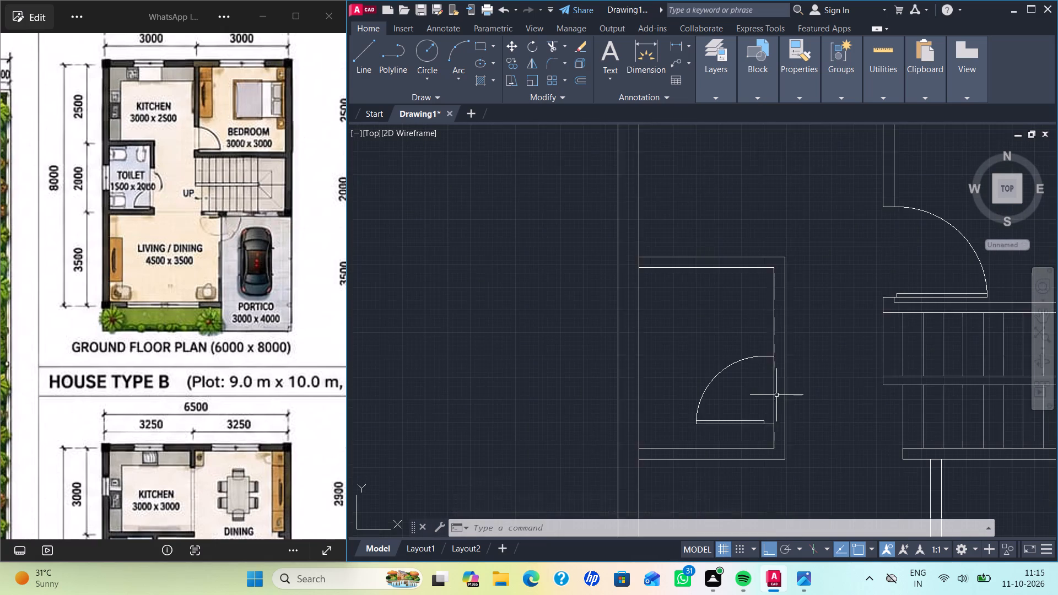
{"action": "scroll", "coordinate": [794, 392], "scroll_direction": "down", "scroll_amount": 1}
{"action": "middle_click_drag", "start_coordinate": [778, 385], "coordinate": [705, 344]}
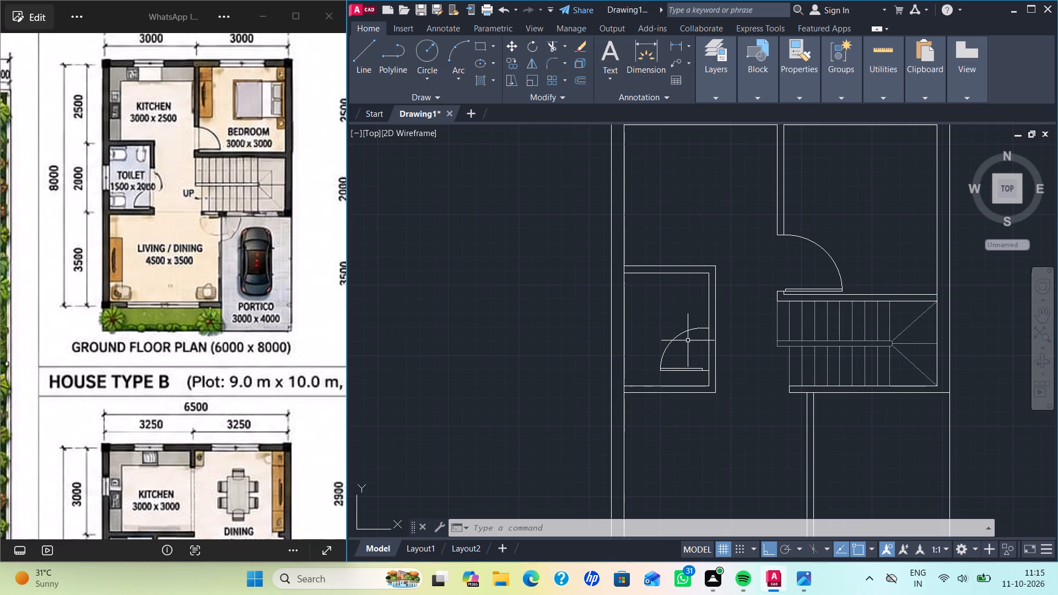
Move the toilet door block to the outer face of the toilet's east wall, close to its southern corner.
{"action": "scroll", "coordinate": [692, 338], "scroll_direction": "up", "scroll_amount": 1}
{"action": "left_click", "coordinate": [694, 324]}
{"action": "middle_click_drag", "start_coordinate": [725, 336], "coordinate": [612, 300]}
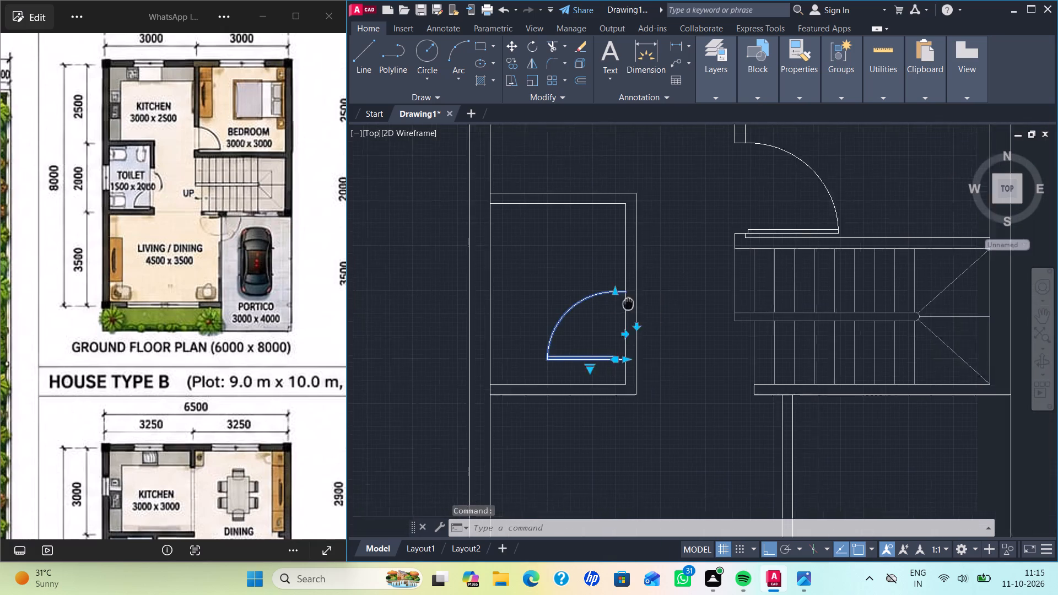
{"action": "middle_click_drag", "start_coordinate": [612, 300], "coordinate": [596, 294]}
{"action": "key", "text": "m"}
{"action": "key", "text": "Return"}
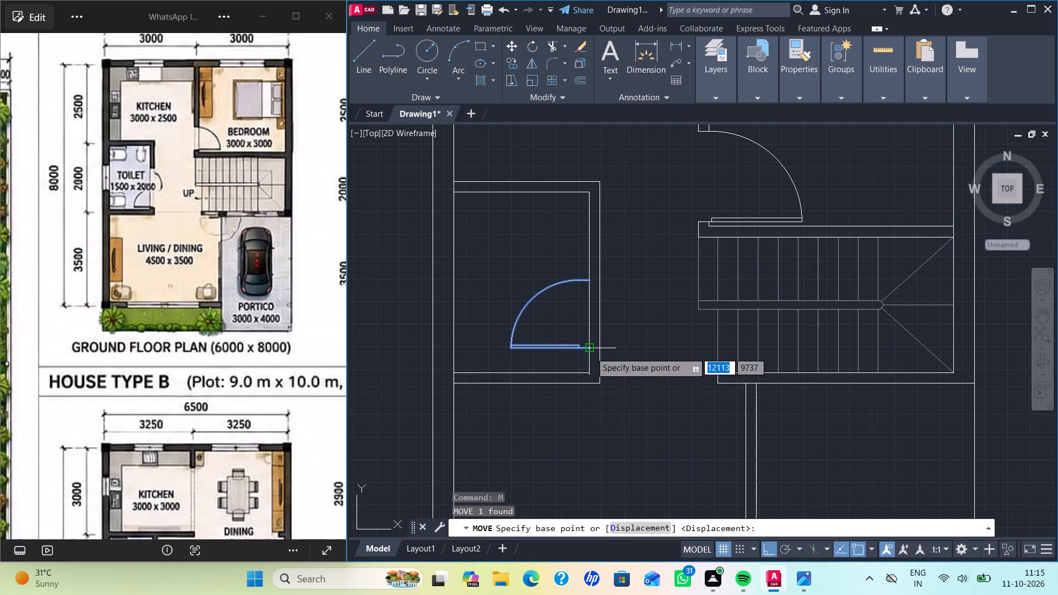
{"action": "left_click", "coordinate": [591, 351]}
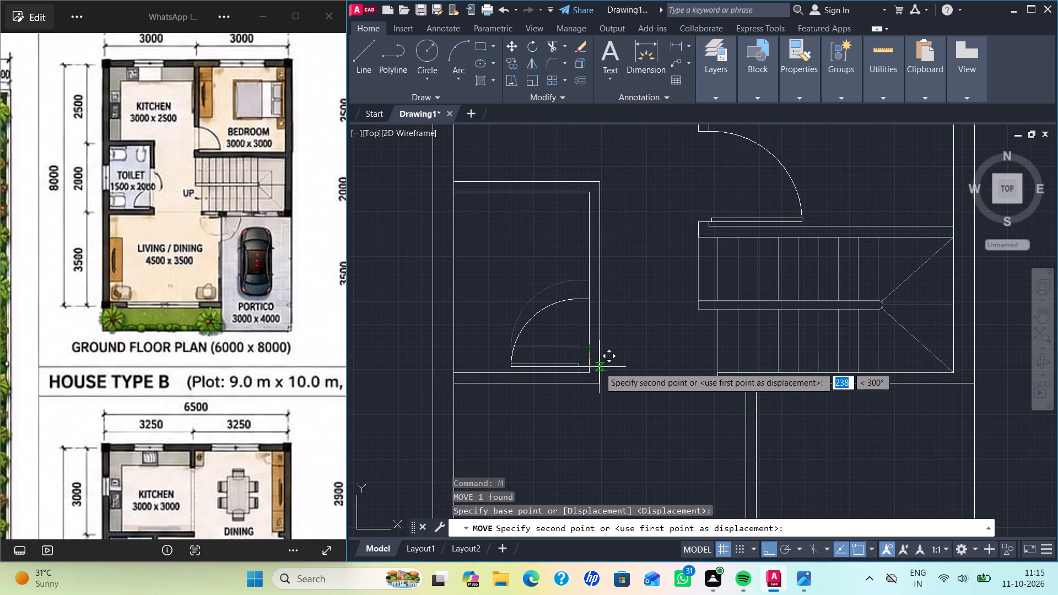
{"action": "left_click", "coordinate": [599, 367]}
{"action": "key", "text": "Escape"}
Trim the toilet's east wall lines across the door opening.
{"action": "key", "text": "t"}
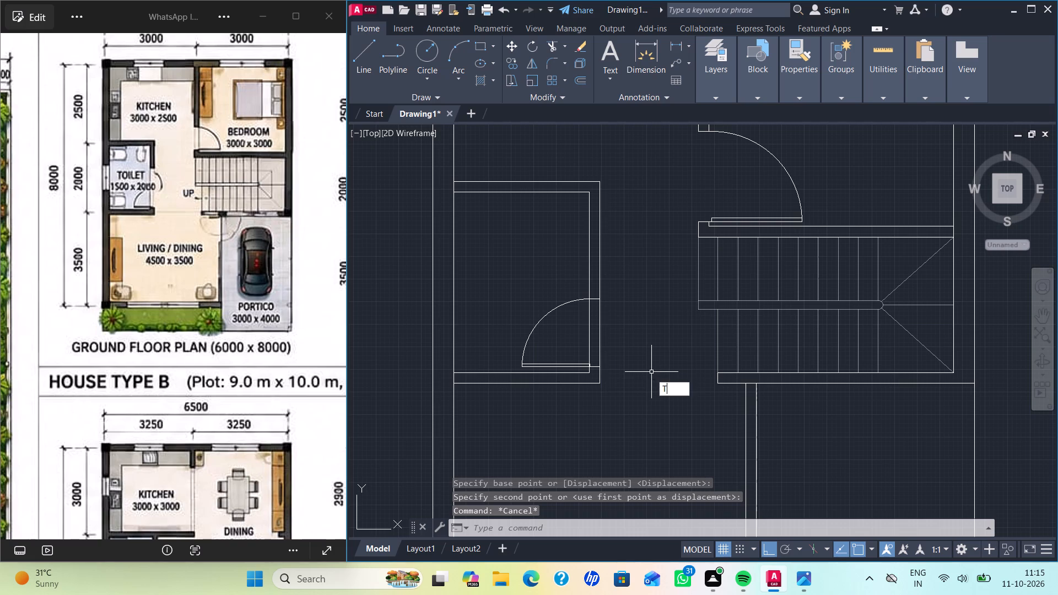
{"action": "key", "text": "r"}
{"action": "key", "text": "Return"}
{"action": "left_click_drag", "start_coordinate": [569, 336], "coordinate": [644, 331]}
{"action": "scroll", "coordinate": [630, 340], "scroll_direction": "down", "scroll_amount": 3}
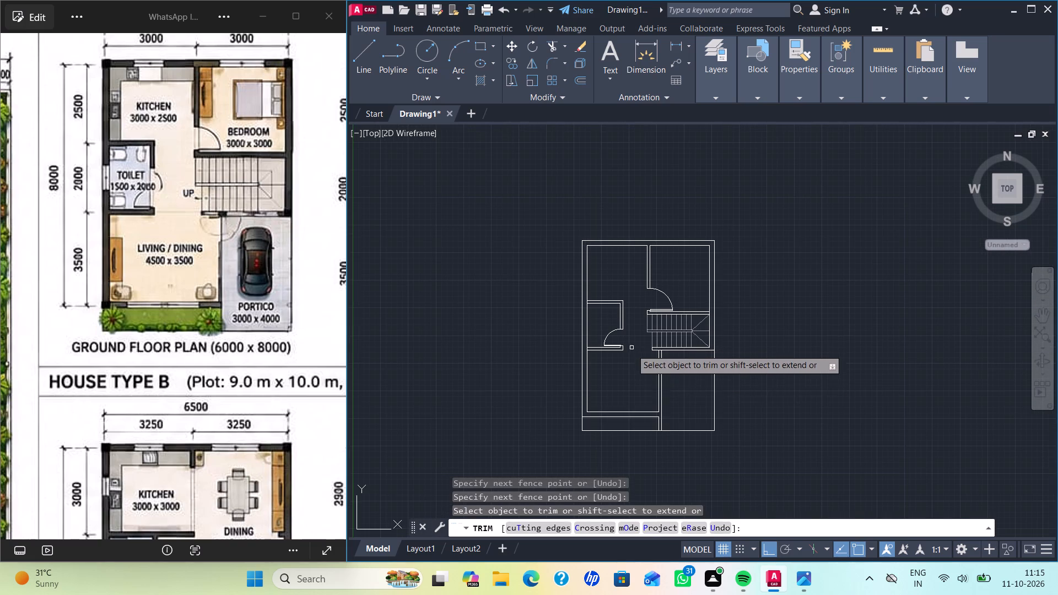
{"action": "key", "text": "Escape"}
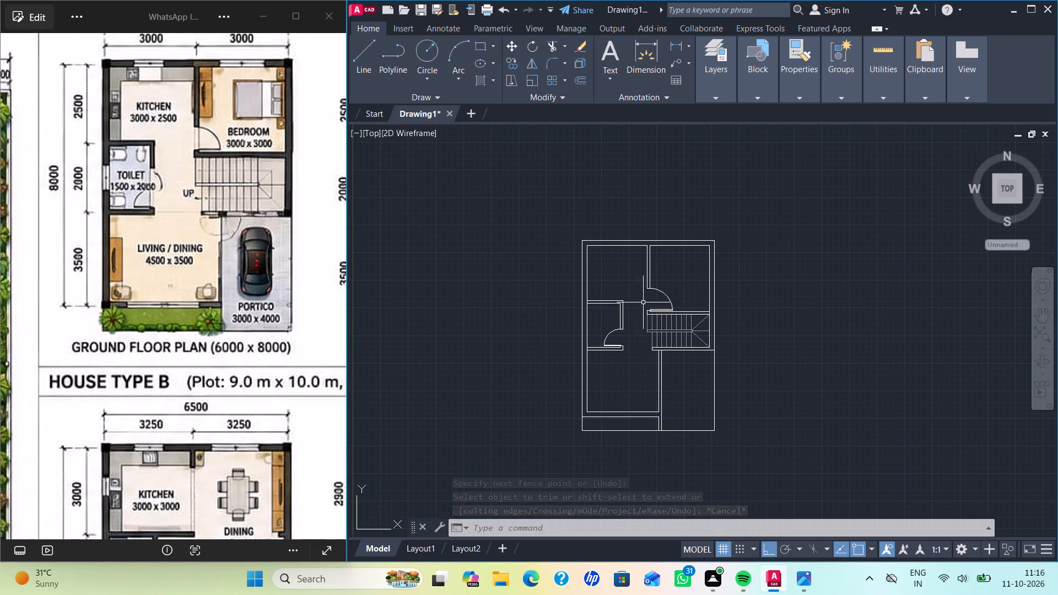
Draw an L-shaped kitchen counter edge north from the toilet's top wall, turning east to the bedroom partition.
{"action": "scroll", "coordinate": [627, 279], "scroll_direction": "up", "scroll_amount": 2}
{"action": "key", "text": "Escape"}
{"action": "key", "text": "l"}
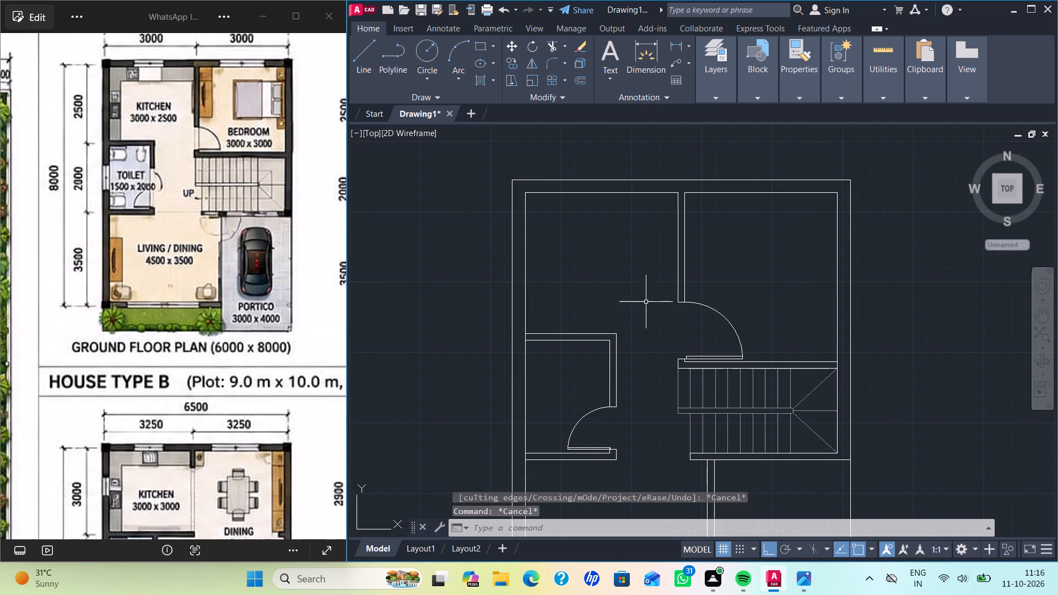
{"action": "key", "text": "Return"}
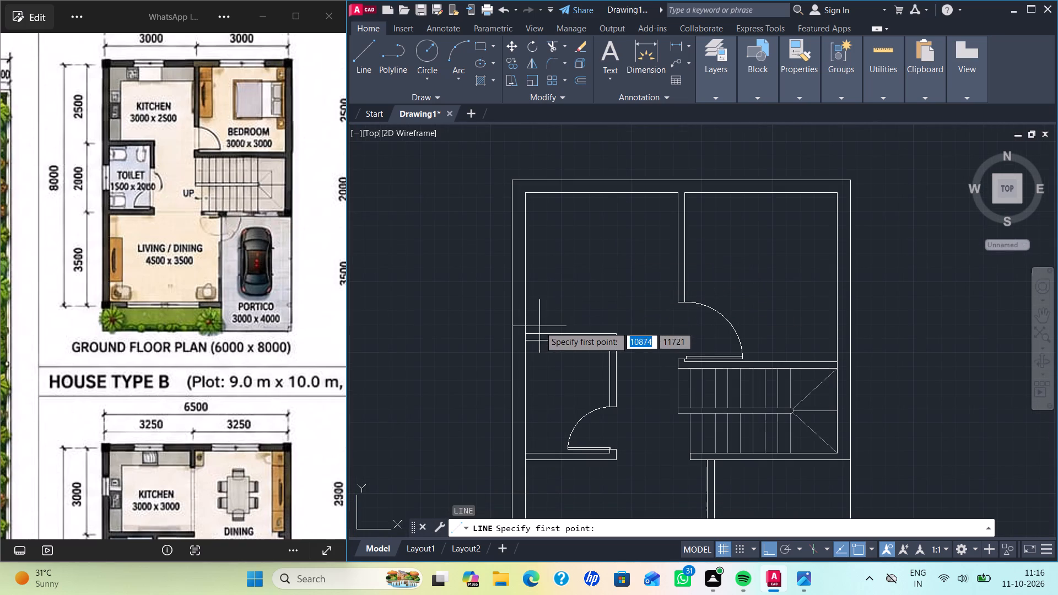
{"action": "left_click", "coordinate": [553, 333]}
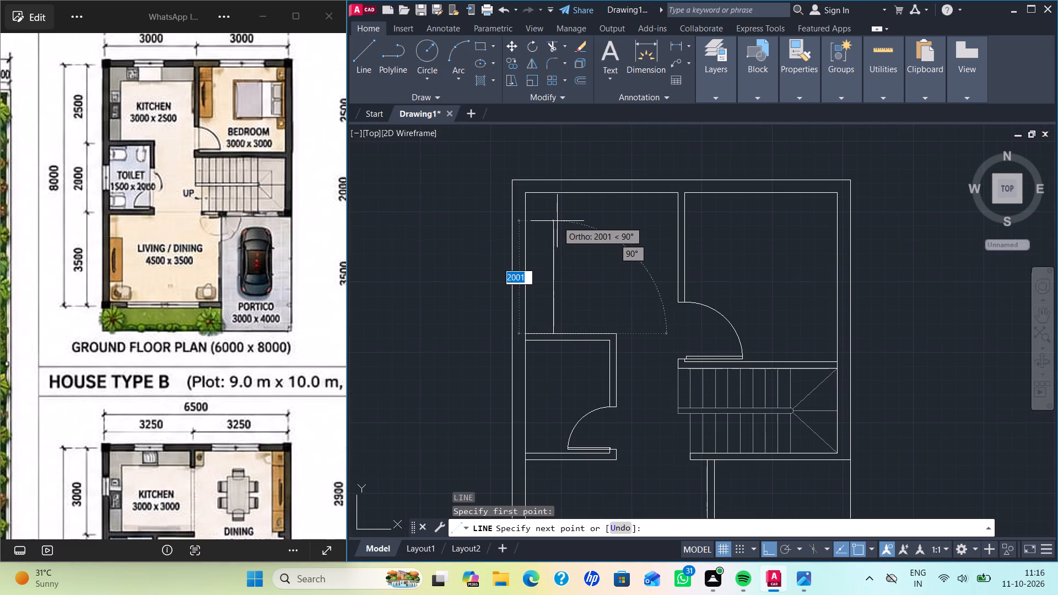
{"action": "left_click", "coordinate": [557, 226]}
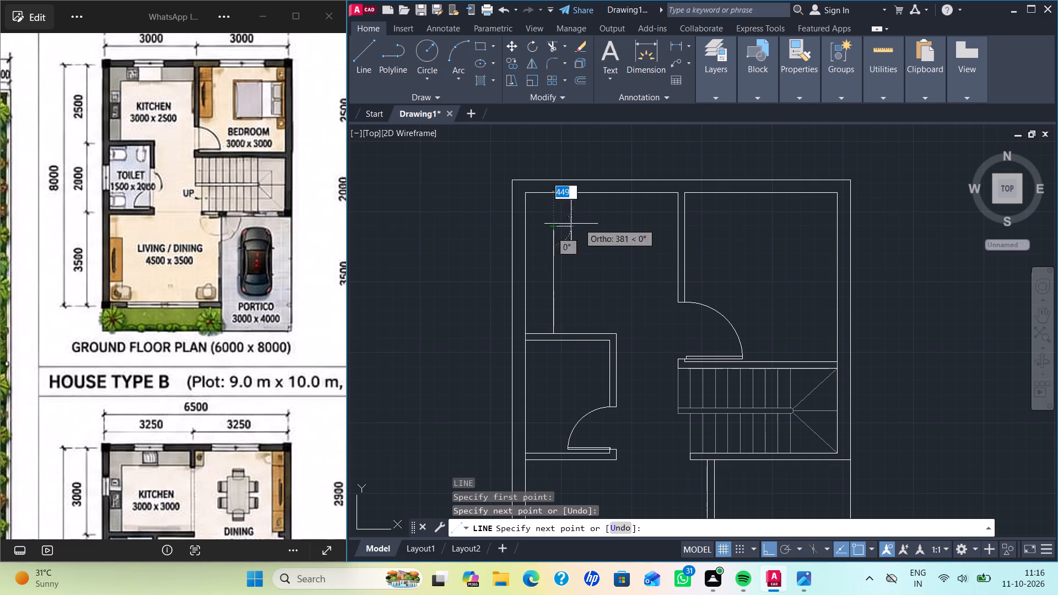
{"action": "left_click", "coordinate": [681, 228]}
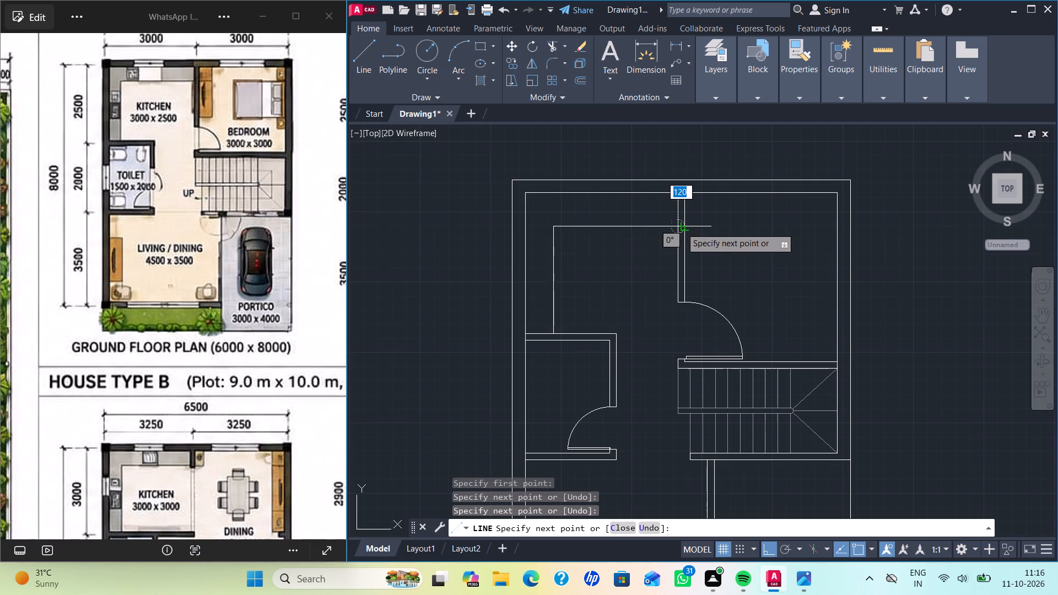
{"action": "key", "text": "Escape"}
Increase the transparency of the two kitchen counter lines to make them fainter.
{"action": "left_click", "coordinate": [618, 269]}
{"action": "left_click", "coordinate": [544, 210]}
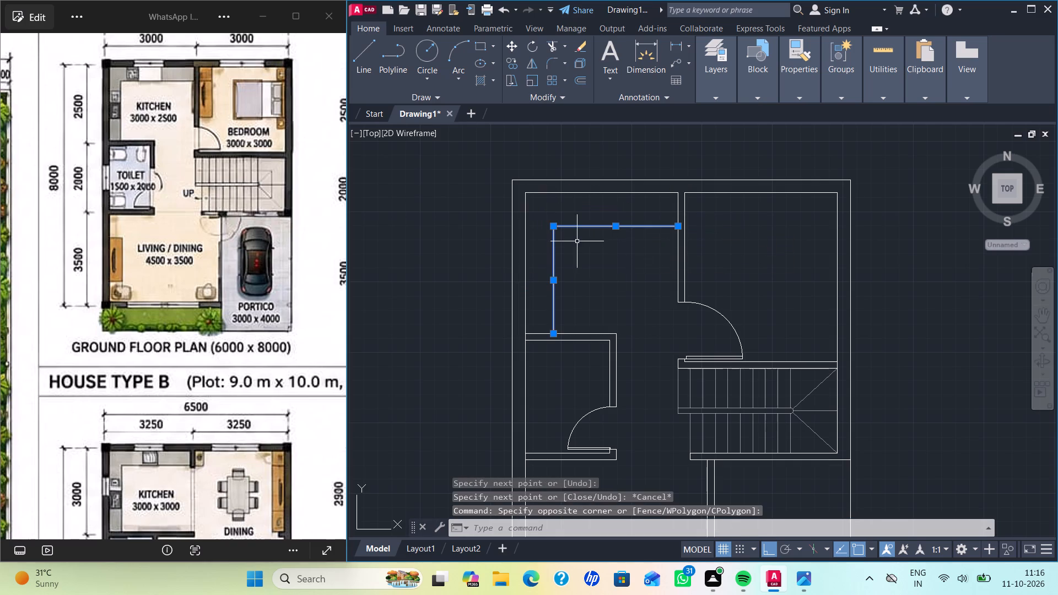
{"action": "left_click", "coordinate": [809, 93]}
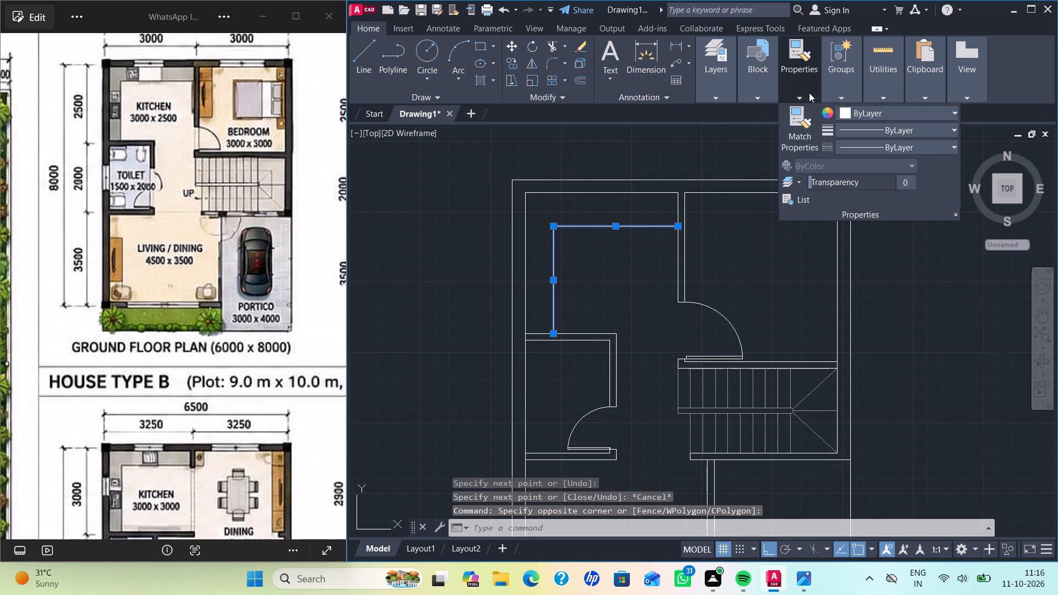
{"action": "left_click_drag", "start_coordinate": [812, 187], "coordinate": [888, 187]}
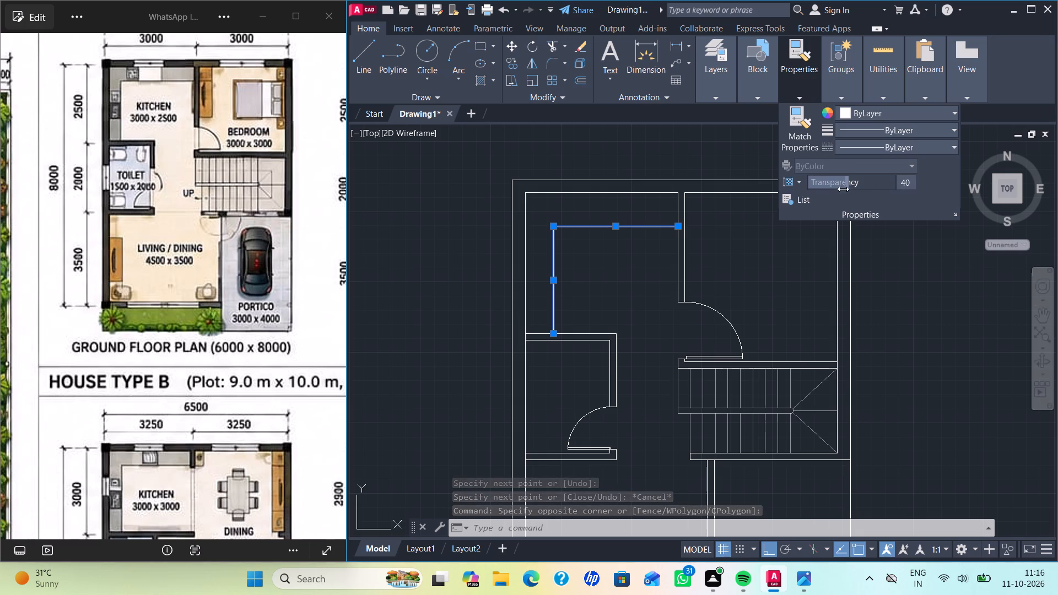
{"action": "left_click_drag", "start_coordinate": [847, 182], "coordinate": [870, 181]}
{"action": "left_click_drag", "start_coordinate": [841, 177], "coordinate": [859, 178]}
{"action": "left_click_drag", "start_coordinate": [845, 180], "coordinate": [860, 182]}
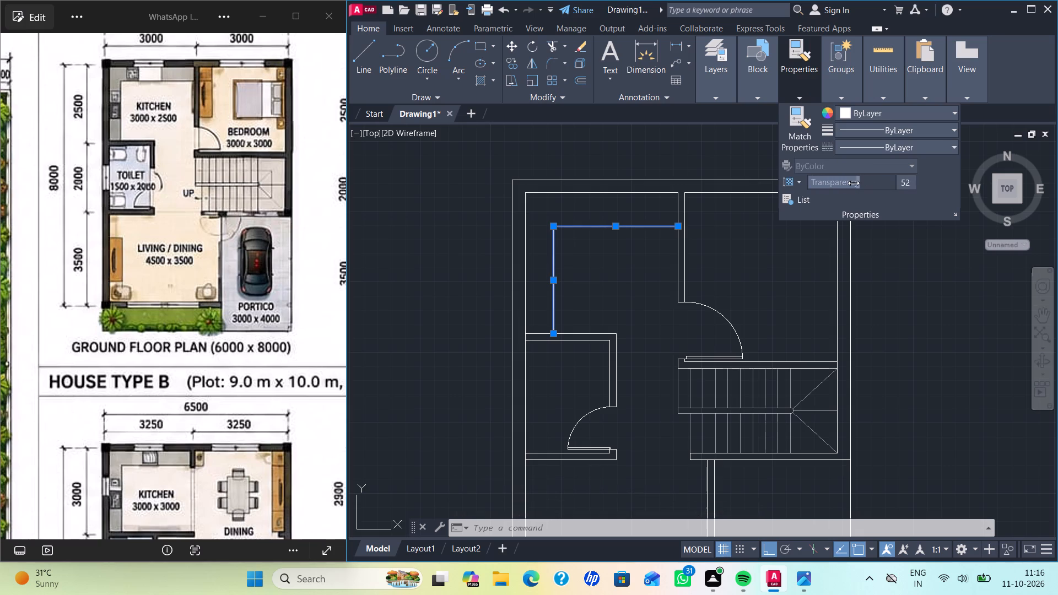
{"action": "left_click", "coordinate": [855, 183]}
{"action": "left_click_drag", "start_coordinate": [857, 185], "coordinate": [849, 186]}
{"action": "left_click_drag", "start_coordinate": [849, 186], "coordinate": [867, 185]}
{"action": "key", "text": "Return"}
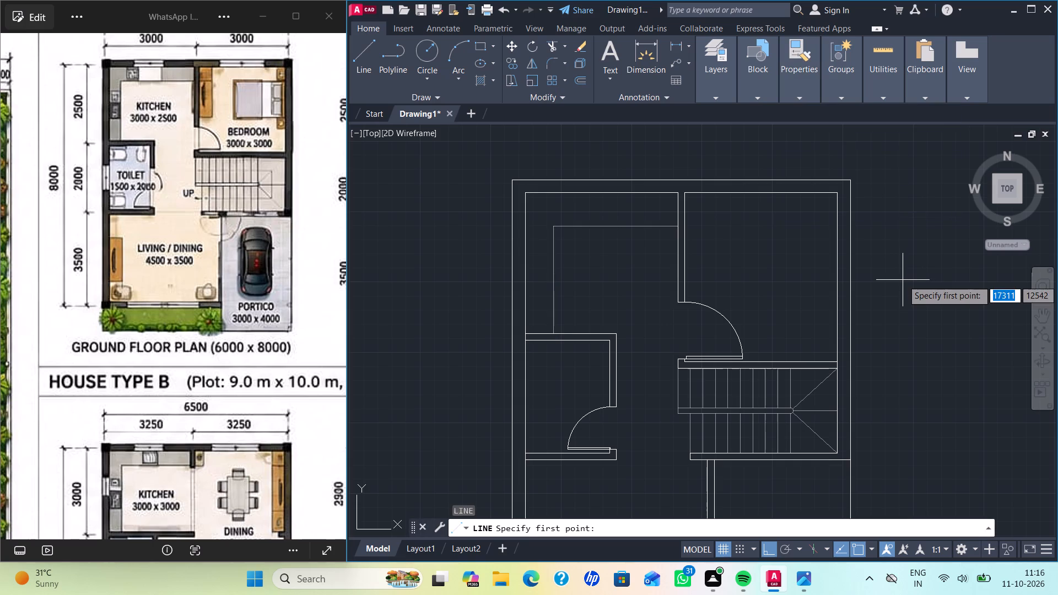
{"action": "scroll", "coordinate": [669, 244], "scroll_direction": "down", "scroll_amount": 2}
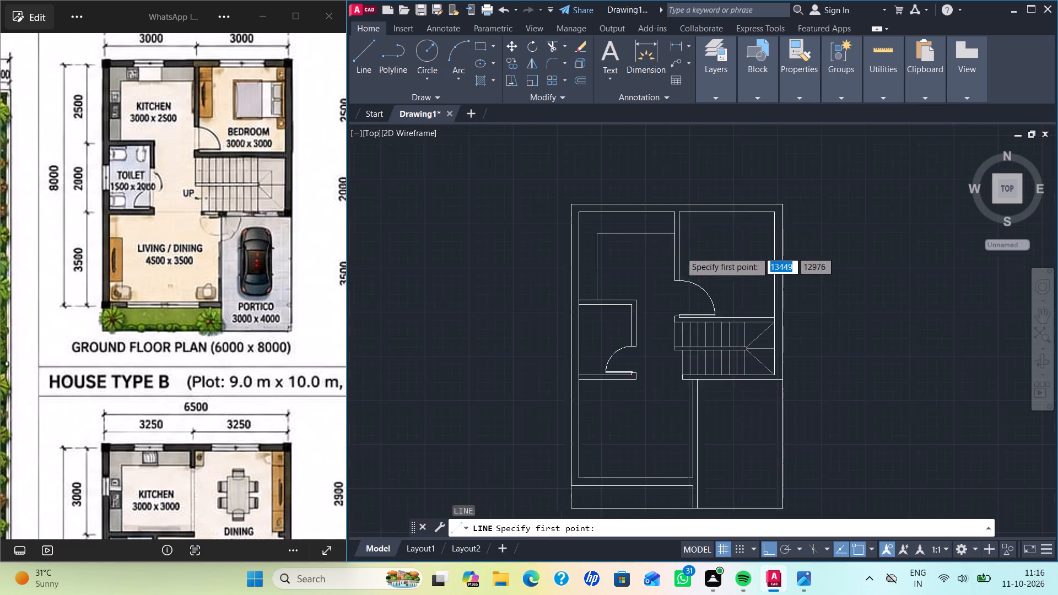
{"action": "scroll", "coordinate": [771, 283], "scroll_direction": "up", "scroll_amount": 2}
{"action": "key", "text": "Escape"}
{"action": "scroll", "coordinate": [775, 283], "scroll_direction": "down", "scroll_amount": 2}
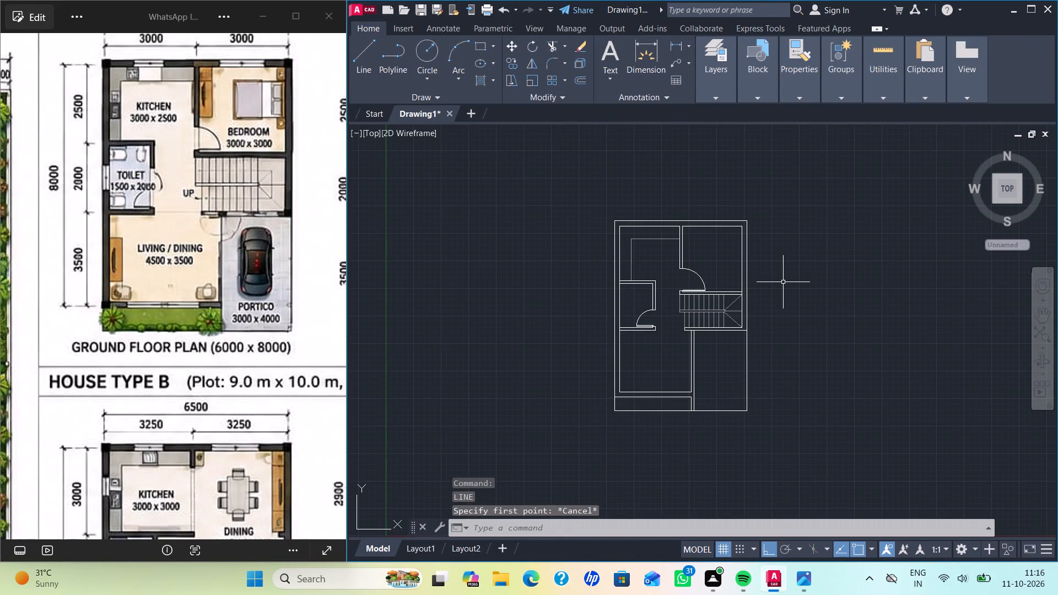
Delete the short inner vertical line at the east end of the front garden strip.
{"action": "middle_click_drag", "start_coordinate": [784, 282], "coordinate": [804, 253]}
{"action": "scroll", "coordinate": [792, 246], "scroll_direction": "up", "scroll_amount": 1}
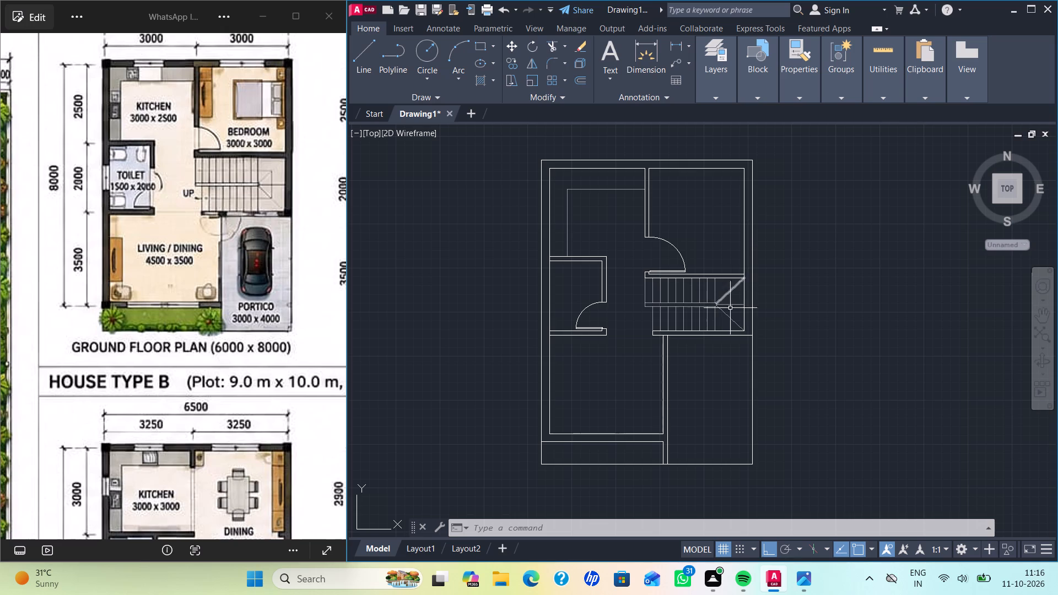
{"action": "middle_click_drag", "start_coordinate": [725, 339], "coordinate": [725, 332]}
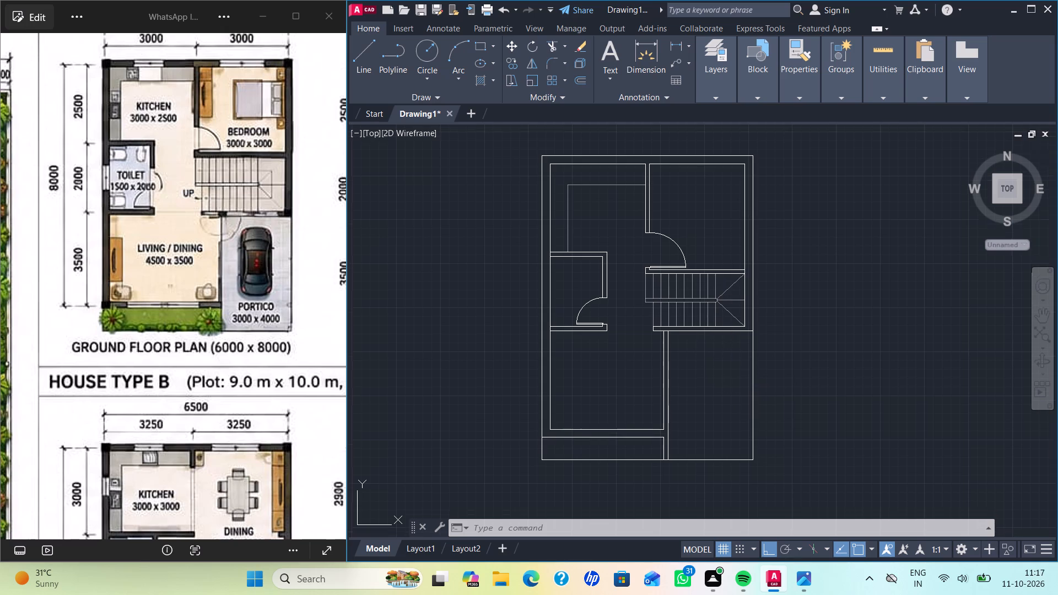
{"action": "middle_click_drag", "start_coordinate": [725, 332], "coordinate": [738, 289]}
{"action": "middle_click_drag", "start_coordinate": [746, 388], "coordinate": [741, 289]}
{"action": "scroll", "coordinate": [672, 313], "scroll_direction": "up", "scroll_amount": 2}
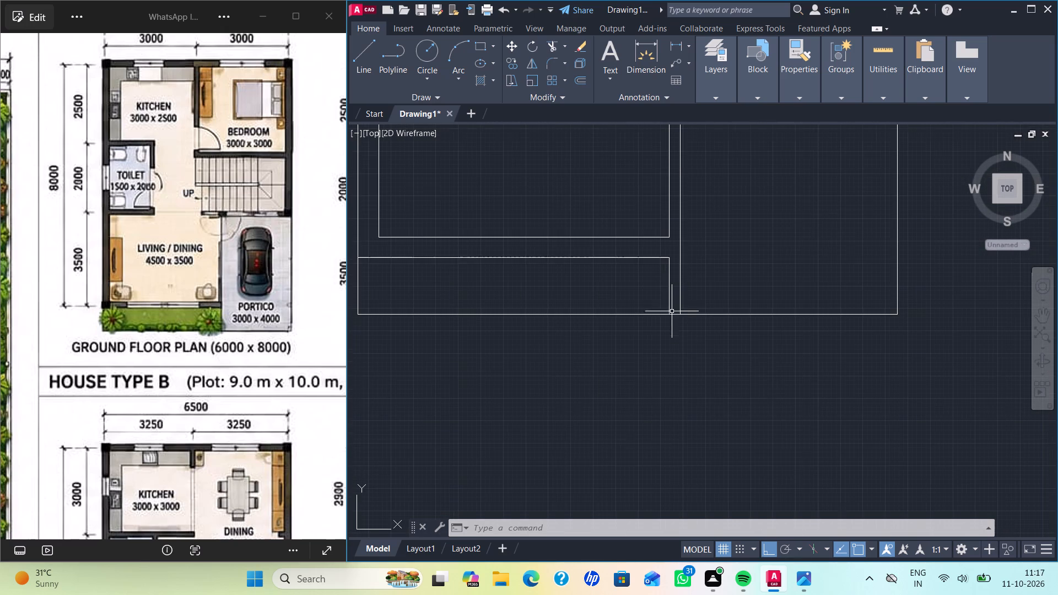
{"action": "left_click", "coordinate": [670, 273]}
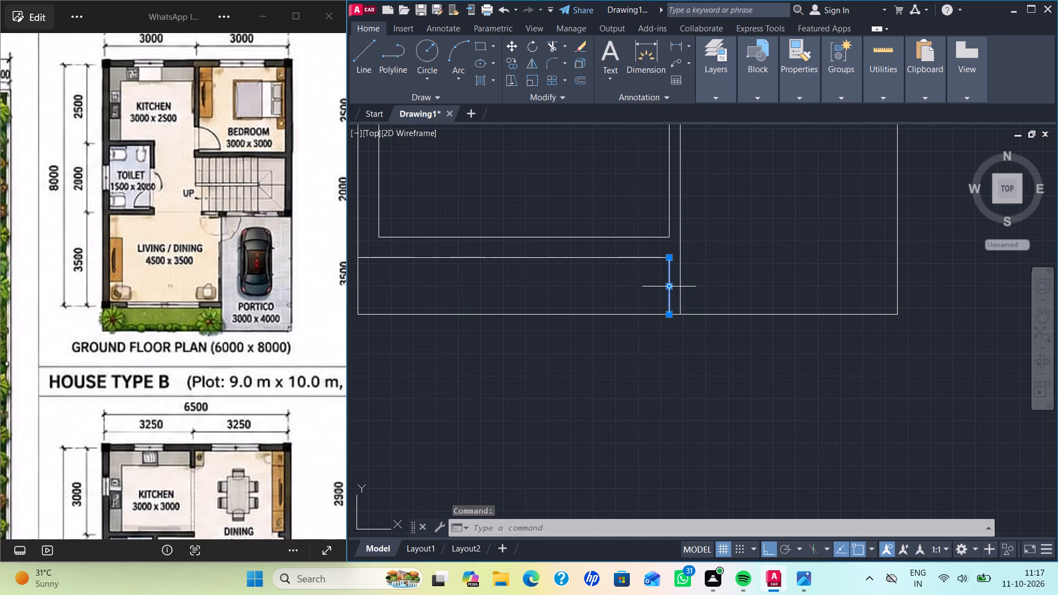
{"action": "key", "text": "Delete"}
Extend the top line of the front garden strip east to the portico's boundary line.
{"action": "key", "text": "e"}
{"action": "key", "text": "x"}
{"action": "key", "text": "Return"}
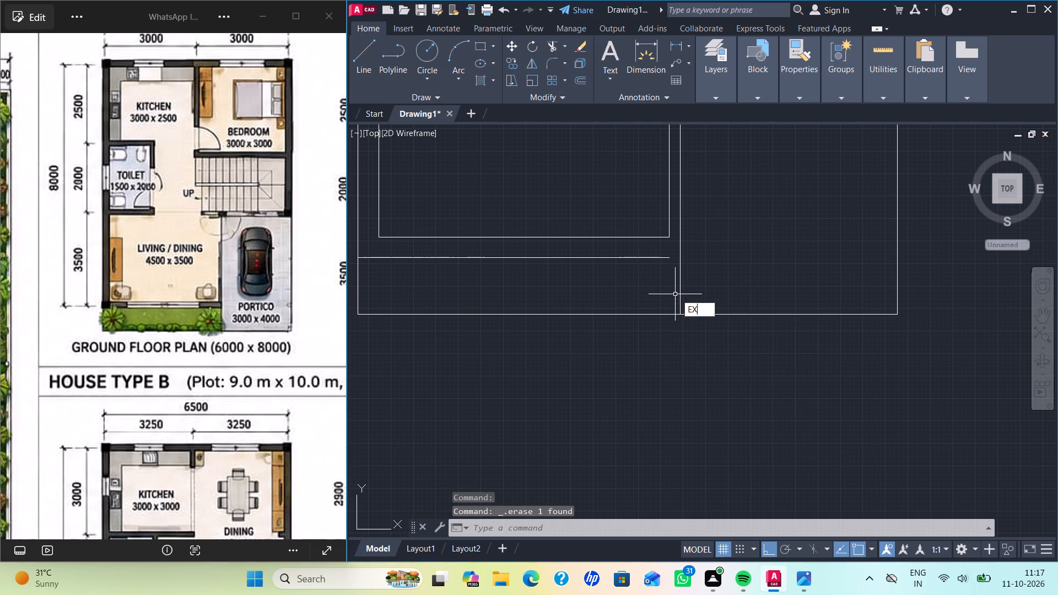
{"action": "left_click", "coordinate": [660, 257]}
{"action": "scroll", "coordinate": [758, 325], "scroll_direction": "down", "scroll_amount": 1}
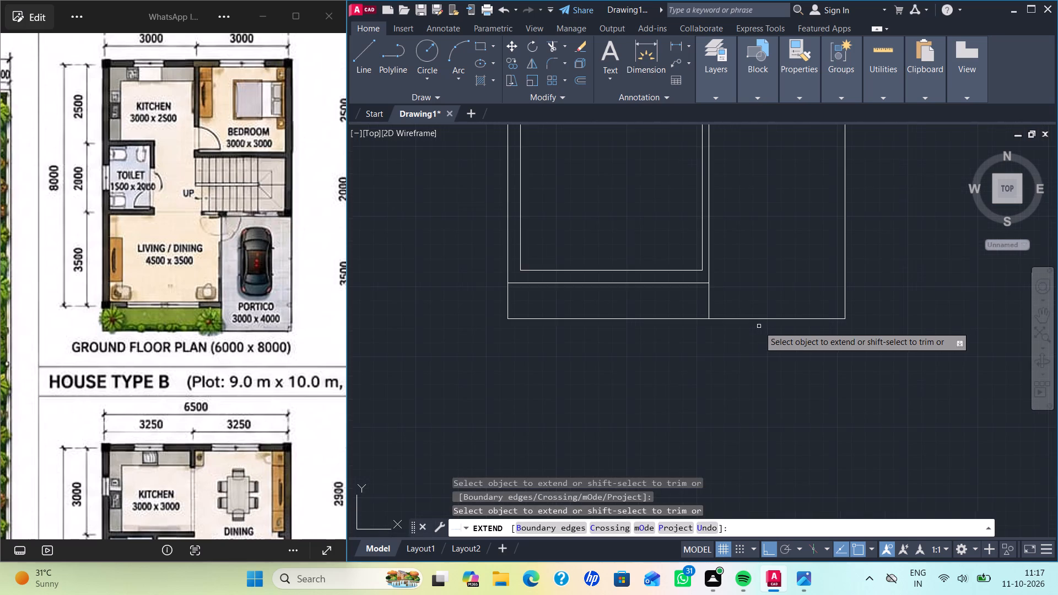
{"action": "scroll", "coordinate": [758, 328], "scroll_direction": "down", "scroll_amount": 1}
{"action": "key", "text": "Escape"}
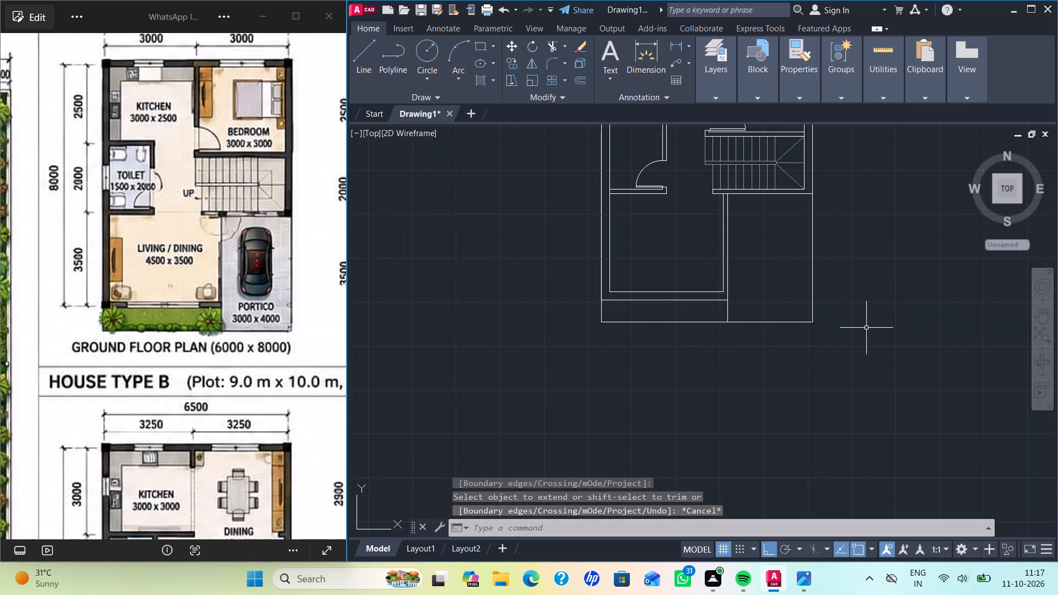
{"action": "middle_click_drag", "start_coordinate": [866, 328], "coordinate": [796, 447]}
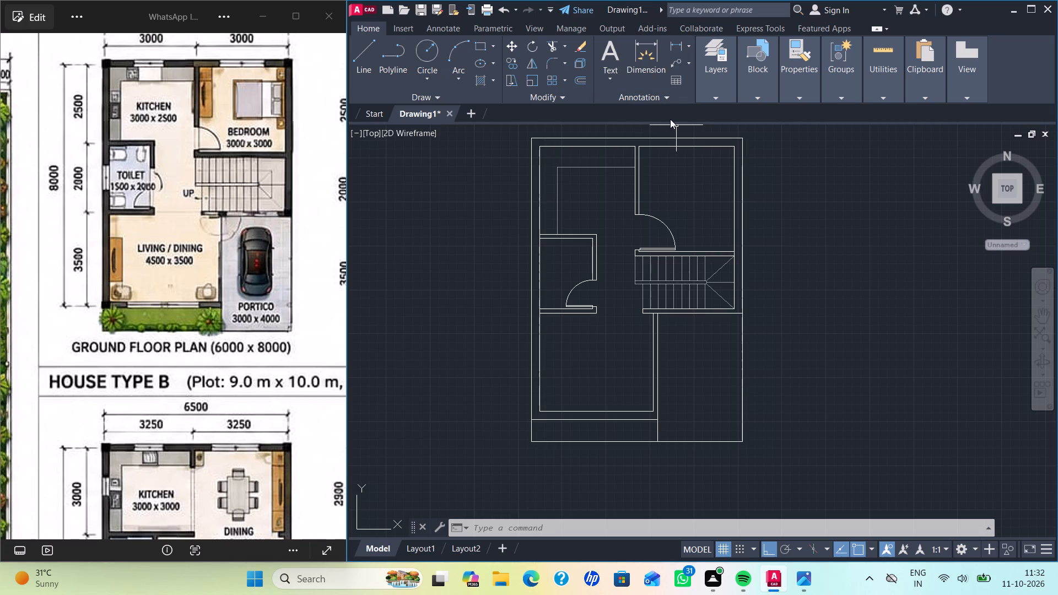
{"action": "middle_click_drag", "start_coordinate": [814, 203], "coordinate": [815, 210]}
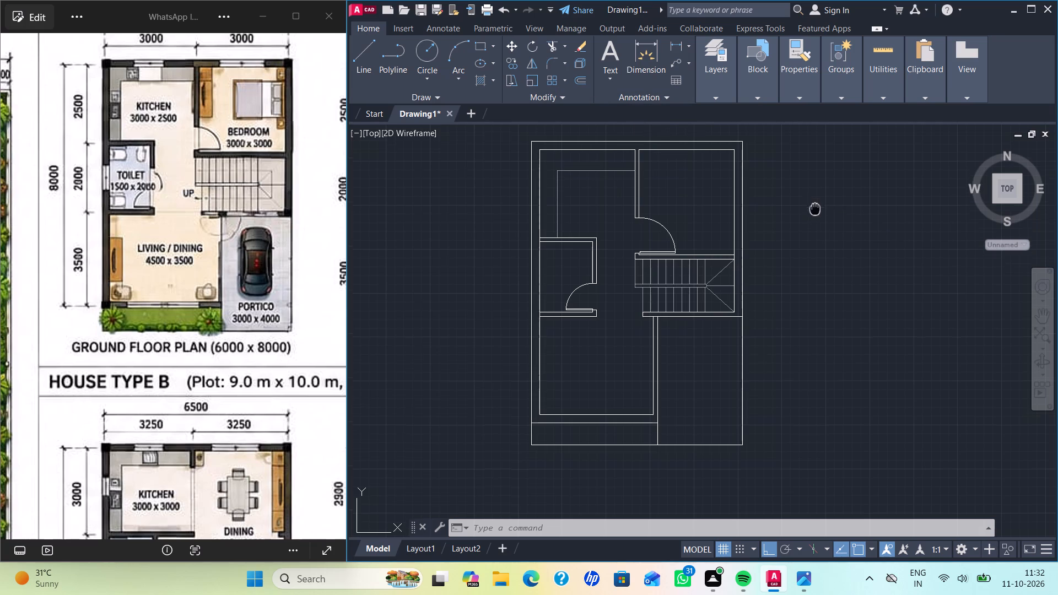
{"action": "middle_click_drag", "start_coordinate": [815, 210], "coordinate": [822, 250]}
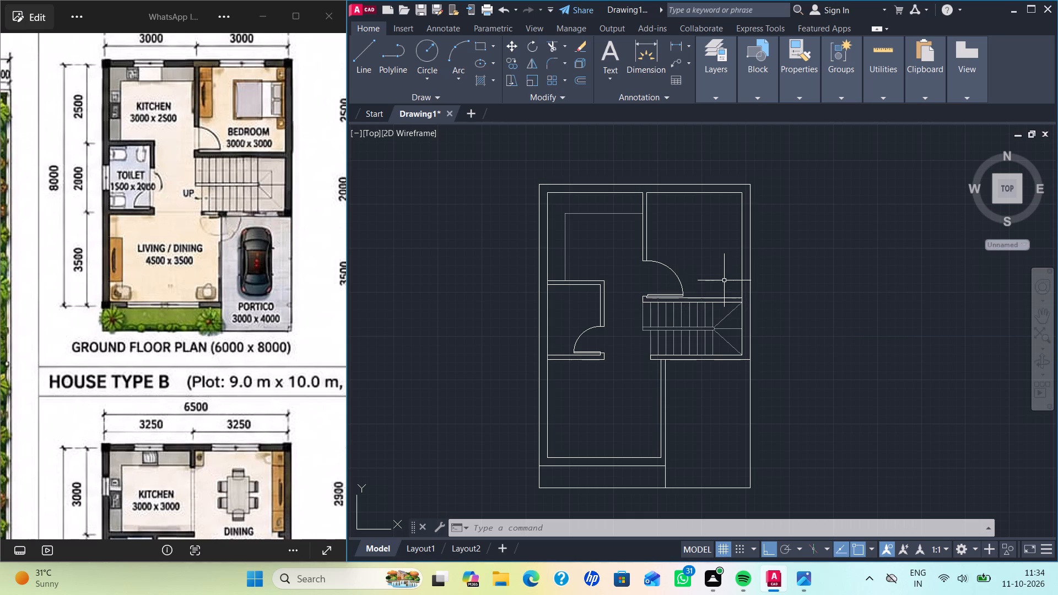
Insert the Bed - Queen block from the Home - Space Planner samples into the empty area east of the plan.
{"action": "middle_click_drag", "start_coordinate": [724, 280], "coordinate": [672, 261]}
{"action": "middle_click", "coordinate": [671, 261]}
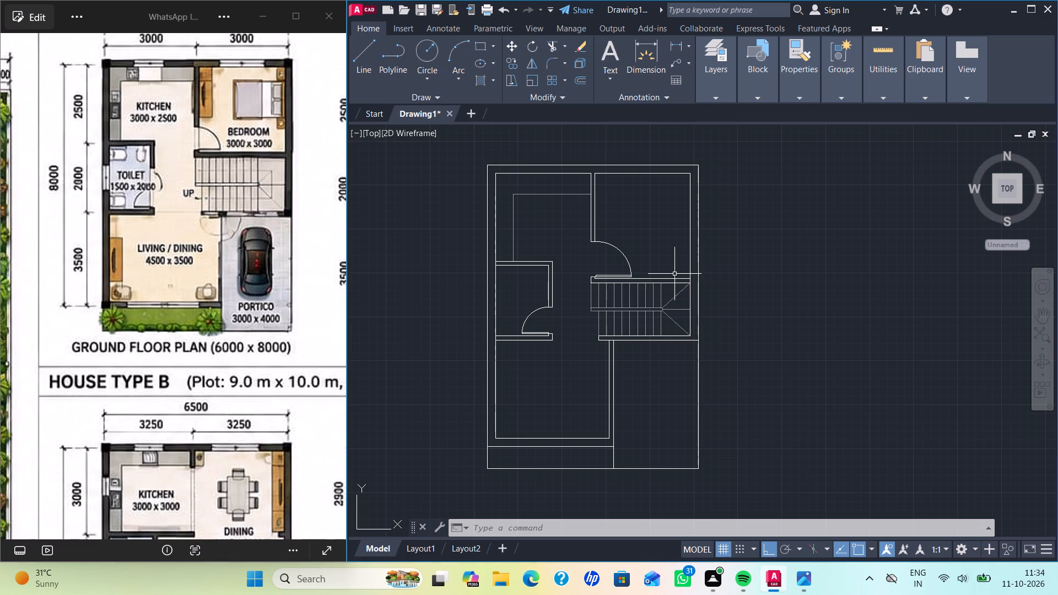
{"action": "key", "text": "5"}
{"action": "key", "text": "Escape"}
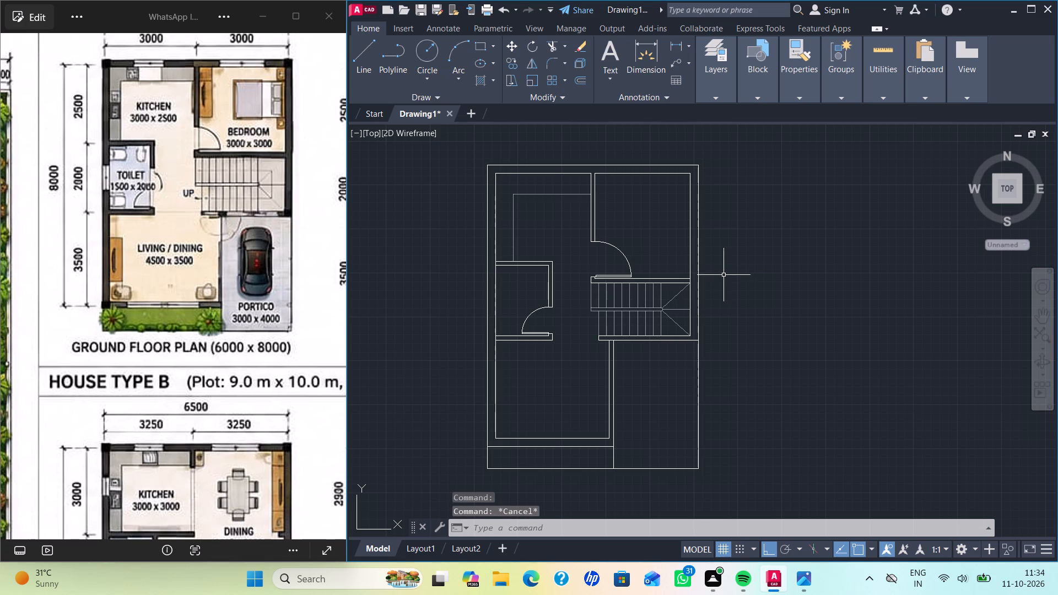
{"action": "key", "text": "ctrl+2"}
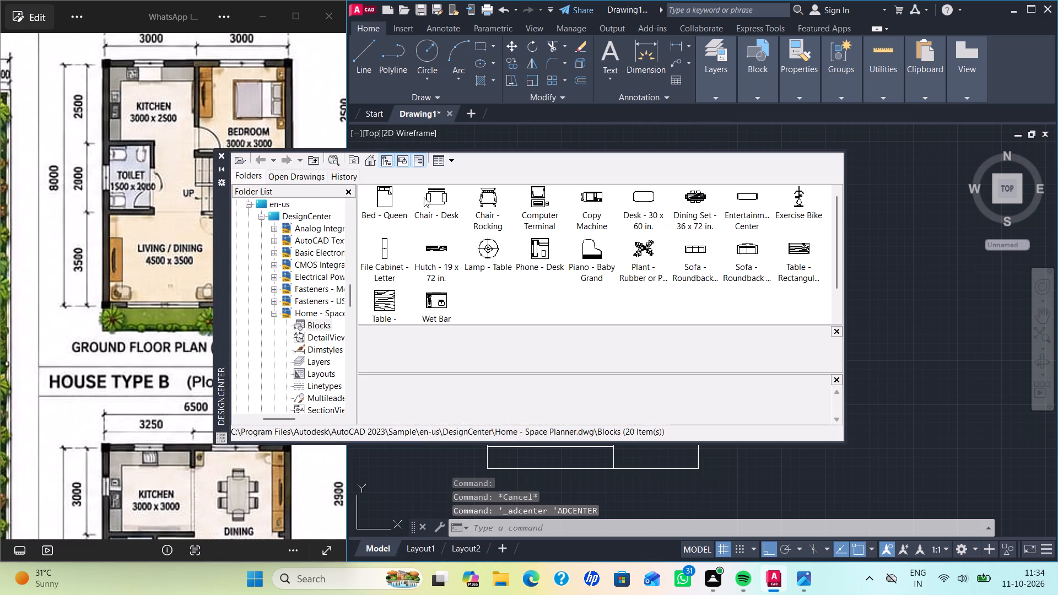
{"action": "double_click", "coordinate": [381, 198]}
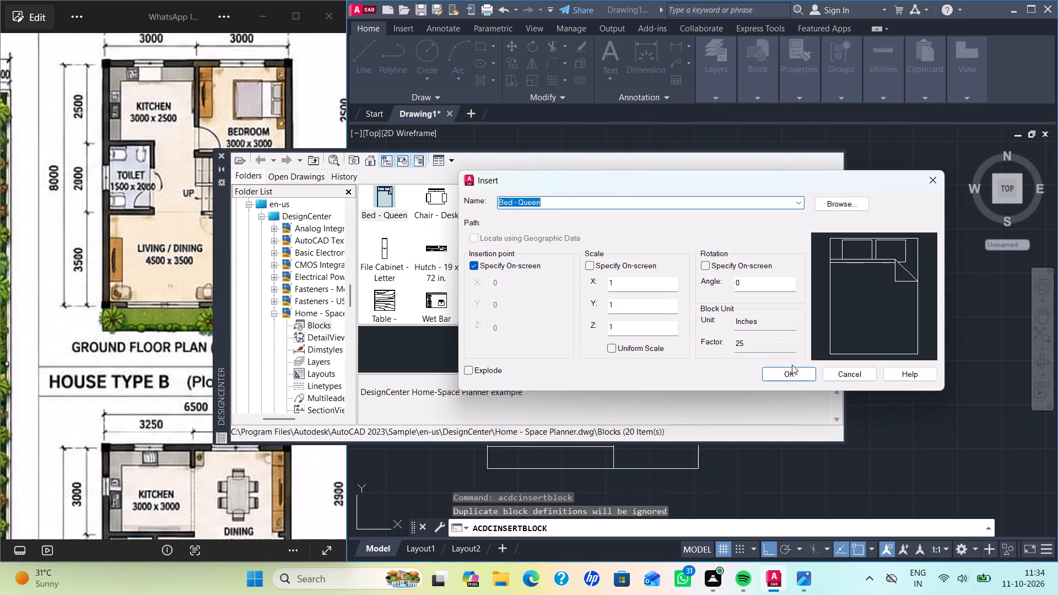
{"action": "left_click", "coordinate": [782, 371]}
{"action": "left_click", "coordinate": [898, 251]}
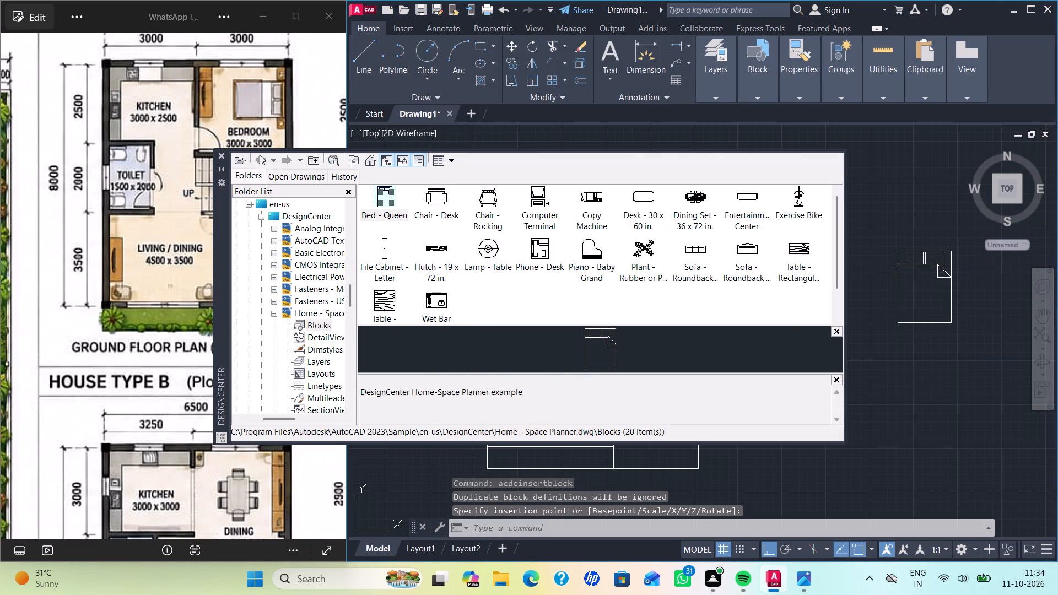
{"action": "left_click", "coordinate": [220, 154]}
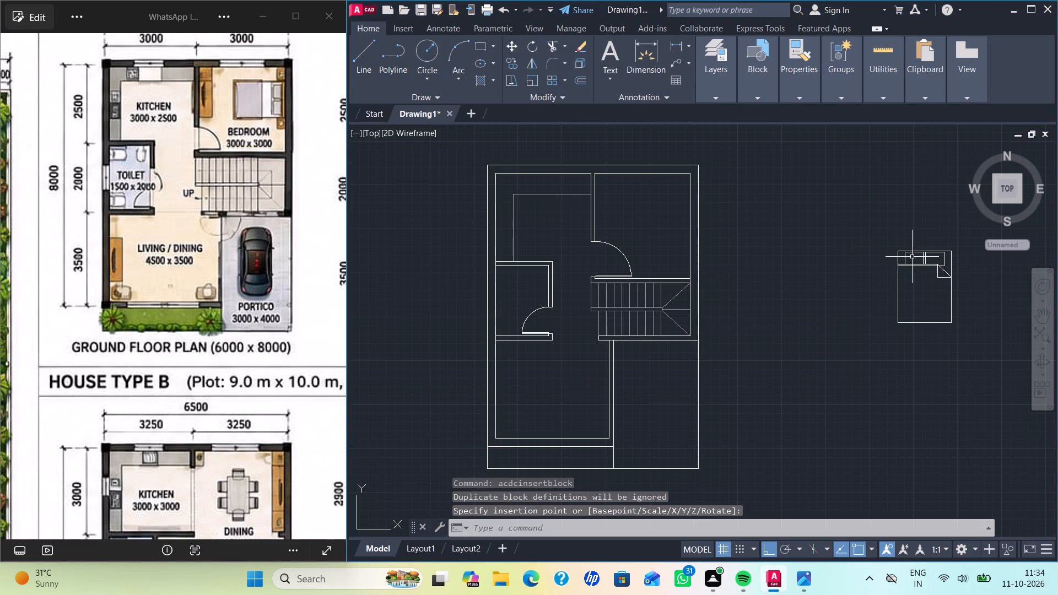
Scale the queen bed down to roughly two-thirds size from its lower-left corner.
{"action": "left_click", "coordinate": [911, 252]}
{"action": "key", "text": "s"}
{"action": "key", "text": "c"}
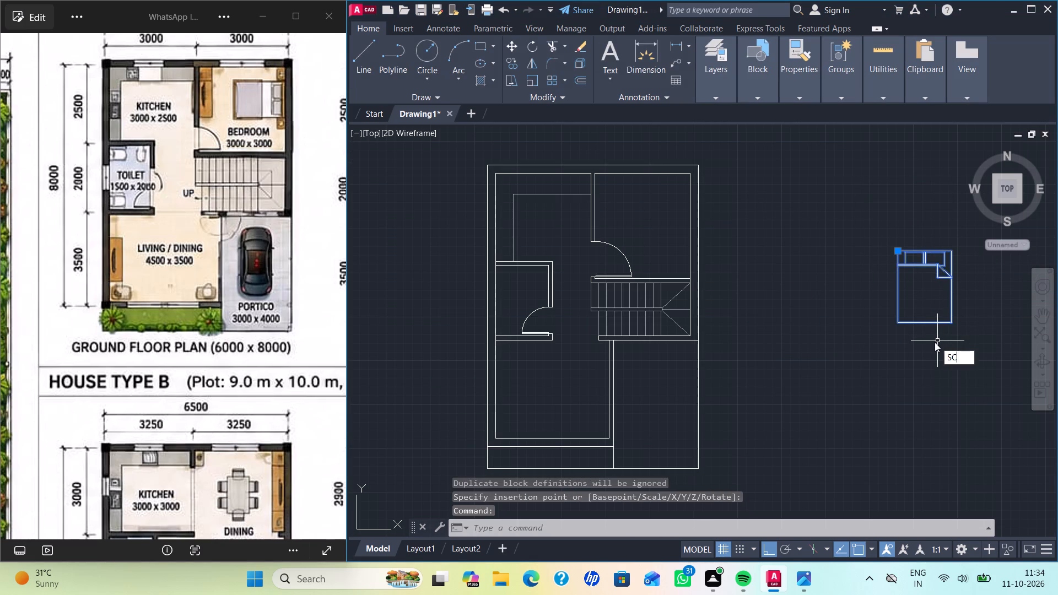
{"action": "key", "text": "Return"}
{"action": "left_click", "coordinate": [897, 321]}
{"action": "left_click", "coordinate": [921, 299]}
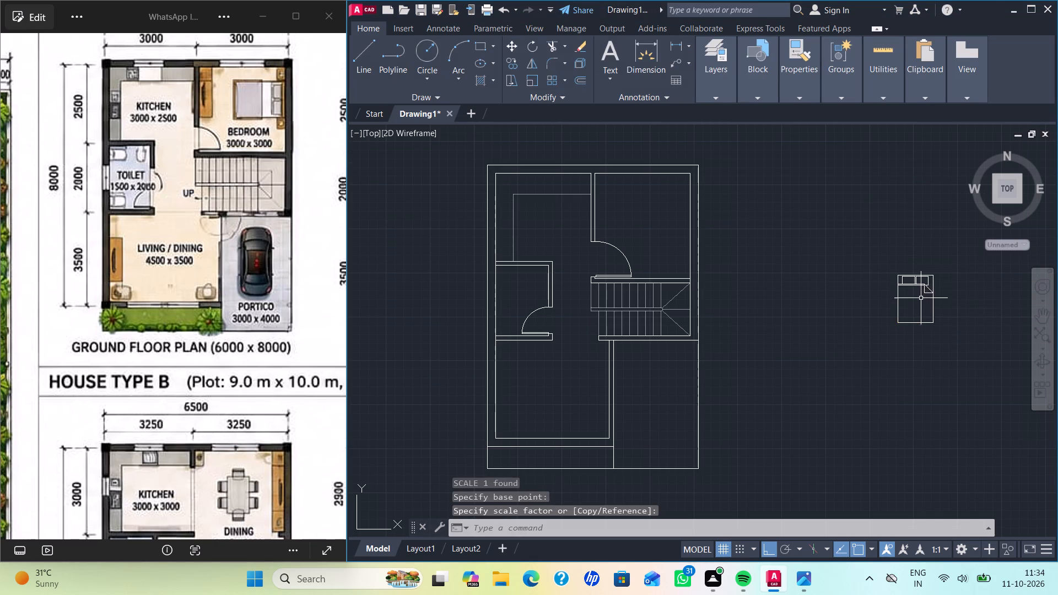
Rotate the queen bed 90 degrees clockwise so its pillows face east.
{"action": "left_click", "coordinate": [927, 275]}
{"action": "key", "text": "r"}
{"action": "key", "text": "o"}
{"action": "key", "text": "Return"}
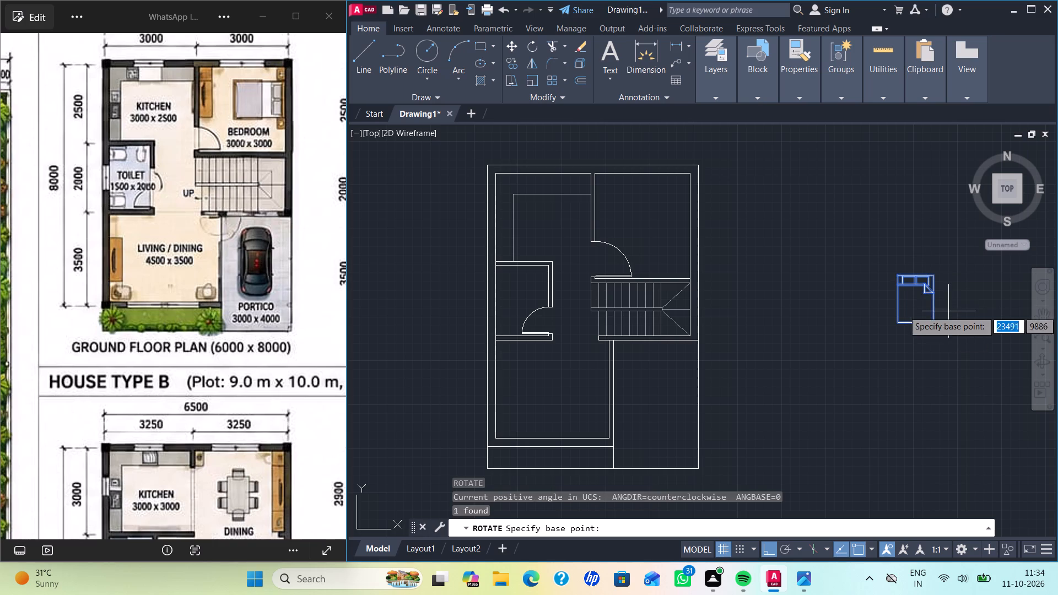
{"action": "left_click", "coordinate": [936, 277]}
{"action": "left_click", "coordinate": [956, 343]}
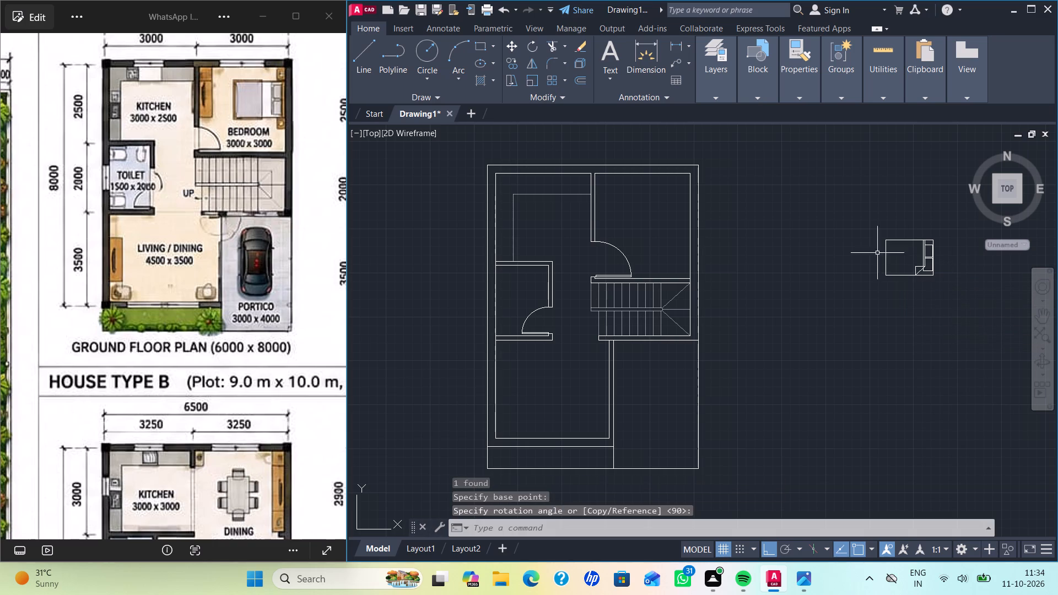
Move the queen bed into the upper part of the bedroom, with its pillow end just off the east wall.
{"action": "left_click_drag", "start_coordinate": [852, 213], "coordinate": [866, 220]}
{"action": "left_click", "coordinate": [985, 328]}
{"action": "key", "text": "m"}
{"action": "key", "text": "Return"}
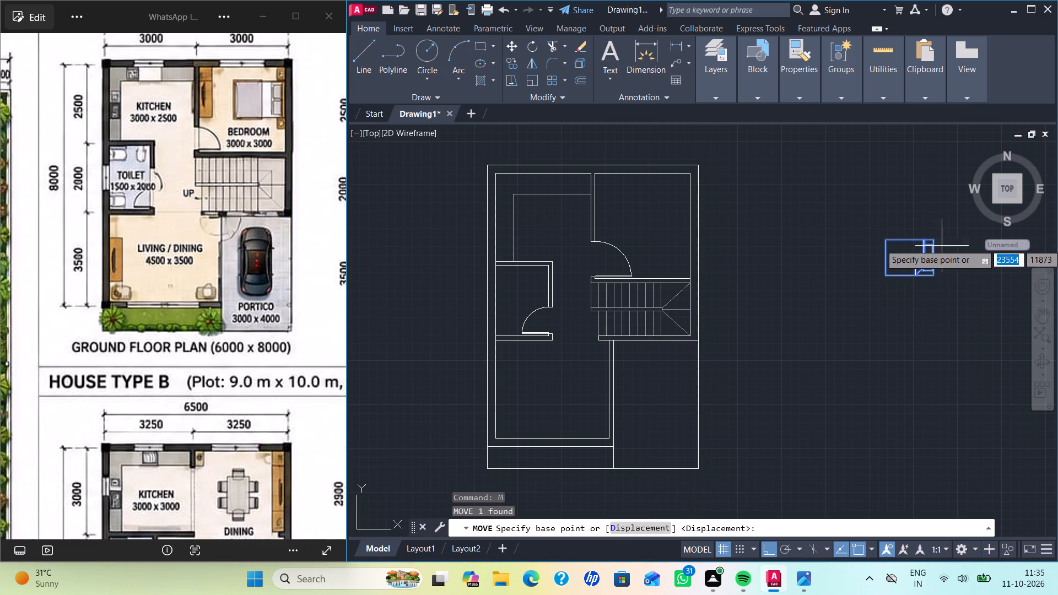
{"action": "left_click", "coordinate": [934, 238]}
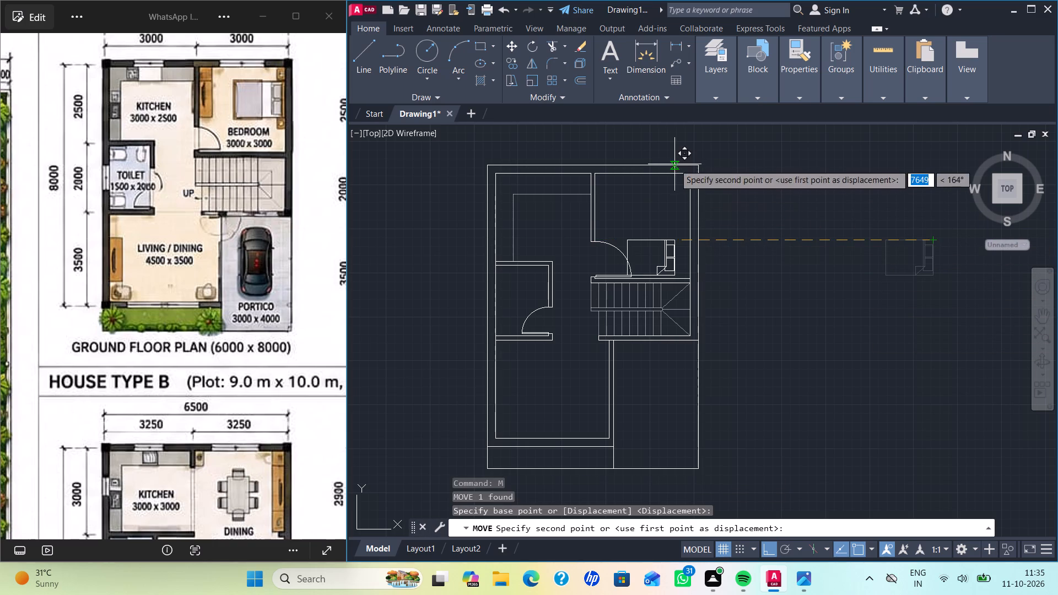
{"action": "key", "text": "F8"}
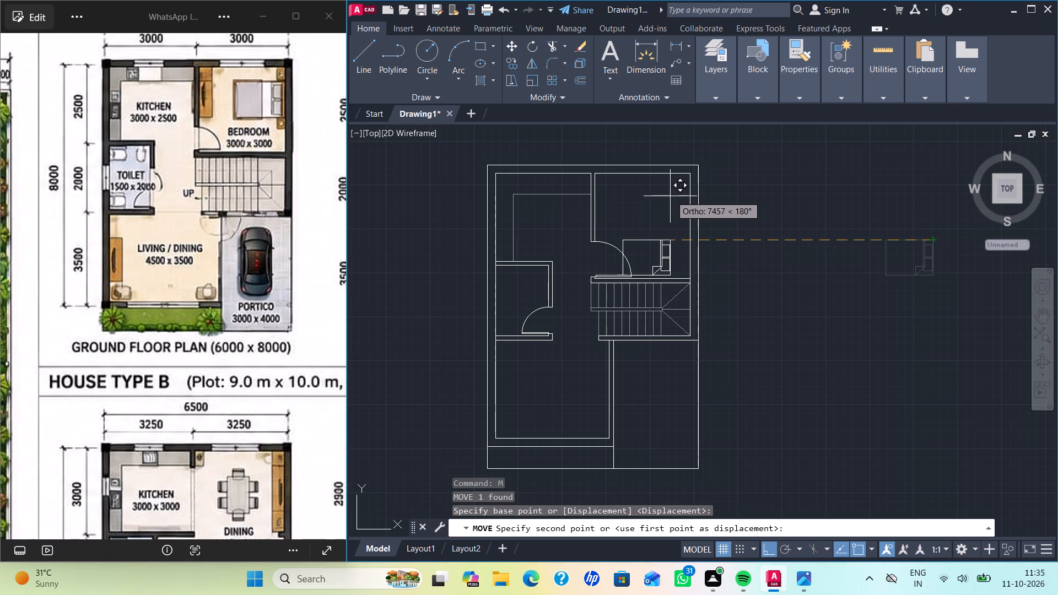
{"action": "scroll", "coordinate": [672, 198], "scroll_direction": "up", "scroll_amount": 2}
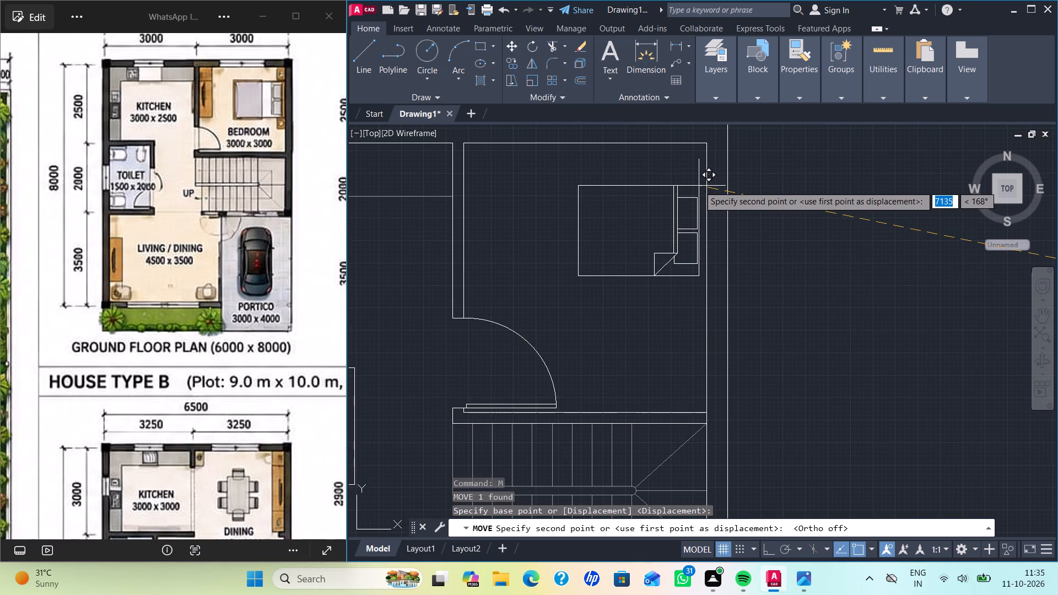
{"action": "left_click", "coordinate": [699, 186]}
{"action": "scroll", "coordinate": [739, 213], "scroll_direction": "down", "scroll_amount": 3}
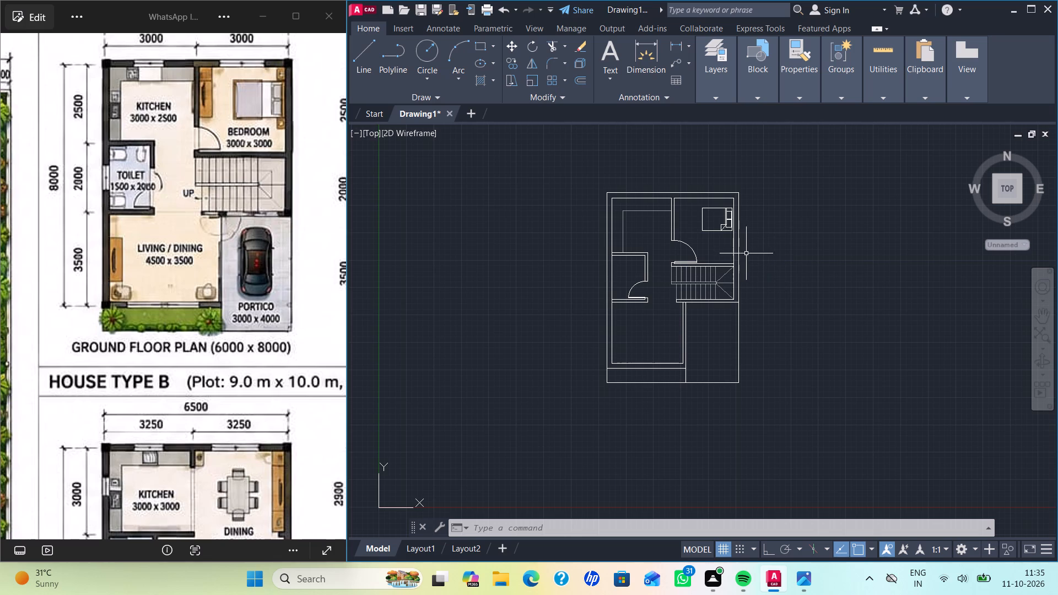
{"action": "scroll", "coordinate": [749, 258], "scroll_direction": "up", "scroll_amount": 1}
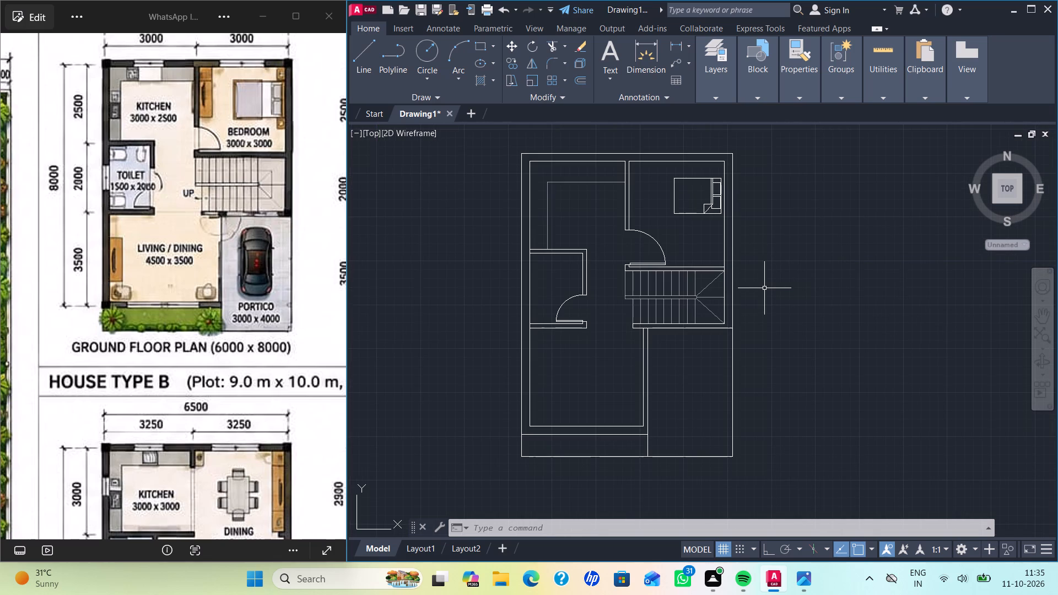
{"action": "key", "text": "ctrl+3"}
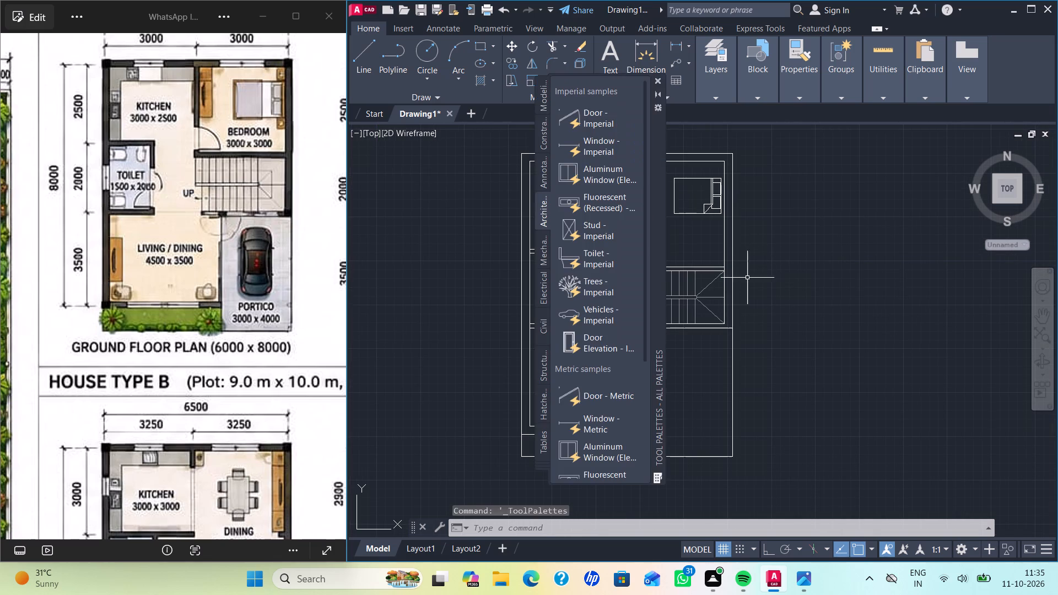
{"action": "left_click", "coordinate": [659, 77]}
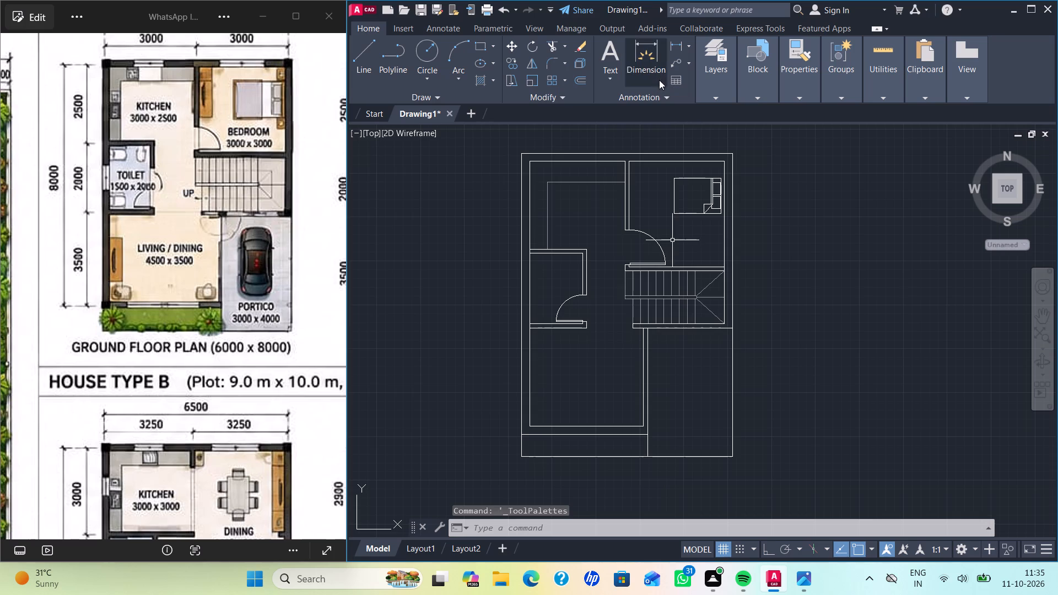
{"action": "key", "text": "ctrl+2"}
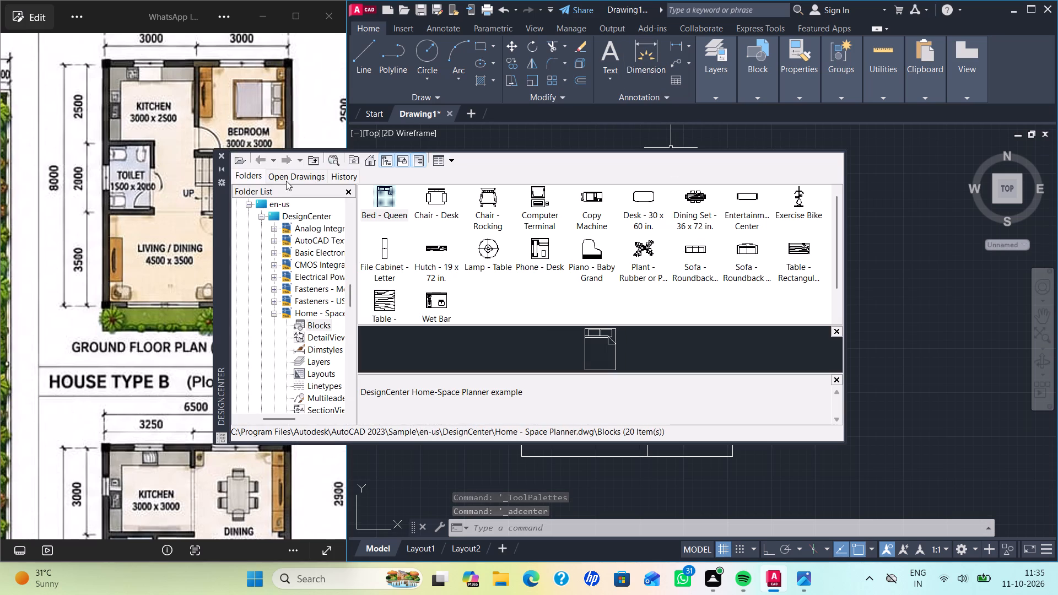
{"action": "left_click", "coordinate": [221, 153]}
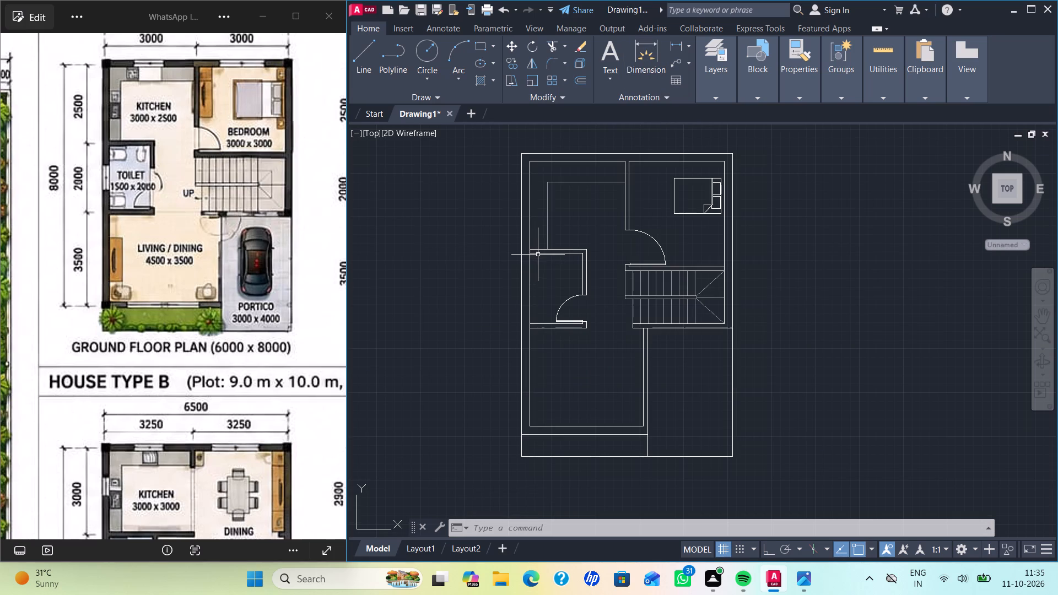
Insert the Vehicles - Imperial block east of the plan and switch it to the car's top view.
{"action": "key", "text": "ctrl+3"}
{"action": "double_click", "coordinate": [588, 311]}
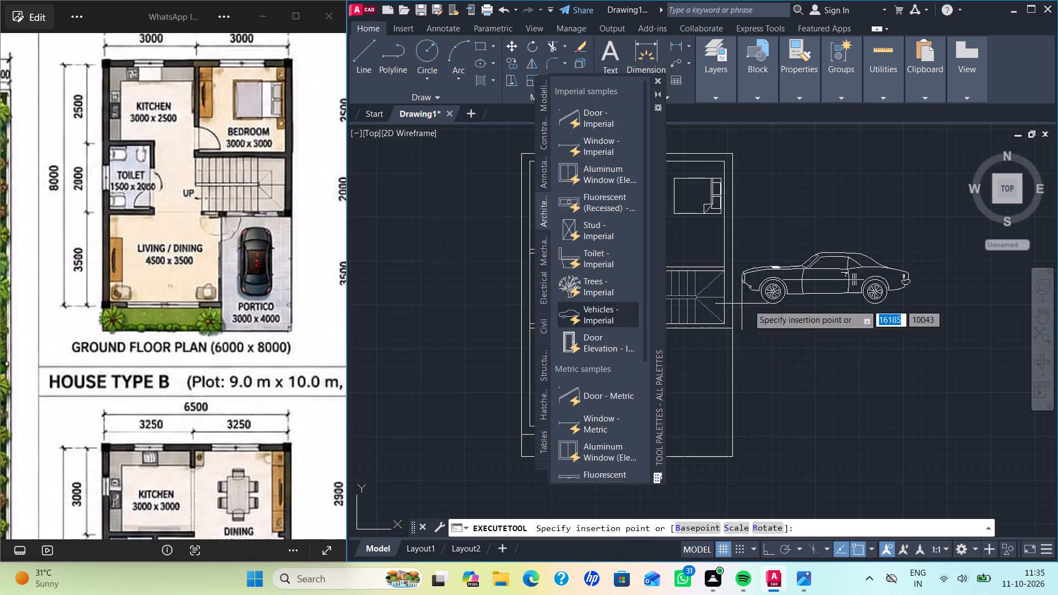
{"action": "left_click", "coordinate": [799, 315]}
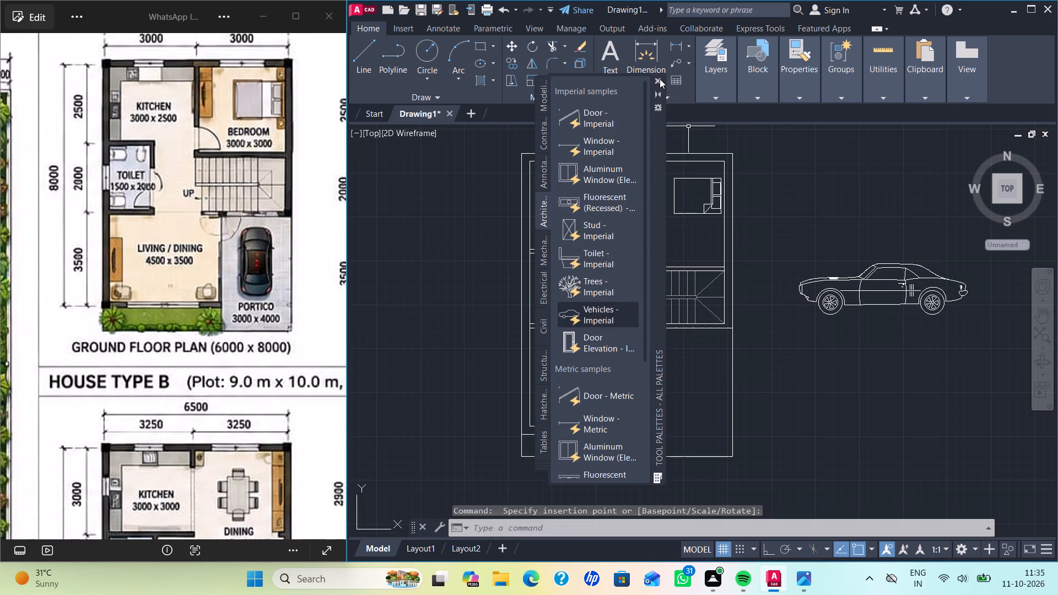
{"action": "left_click", "coordinate": [660, 79]}
{"action": "left_click", "coordinate": [860, 277]}
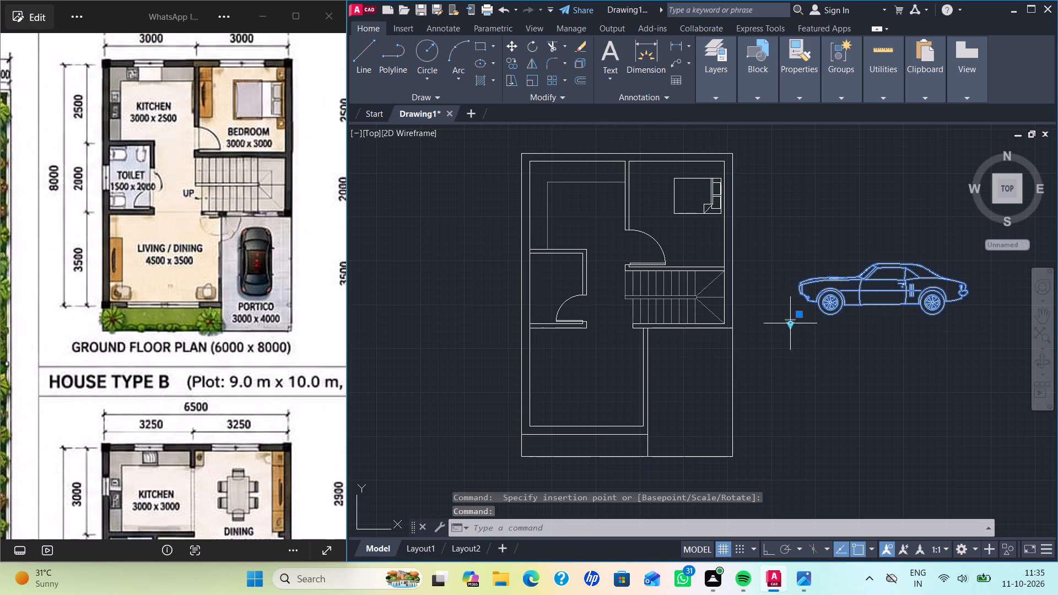
{"action": "left_click", "coordinate": [791, 324]}
{"action": "left_click", "coordinate": [848, 348]}
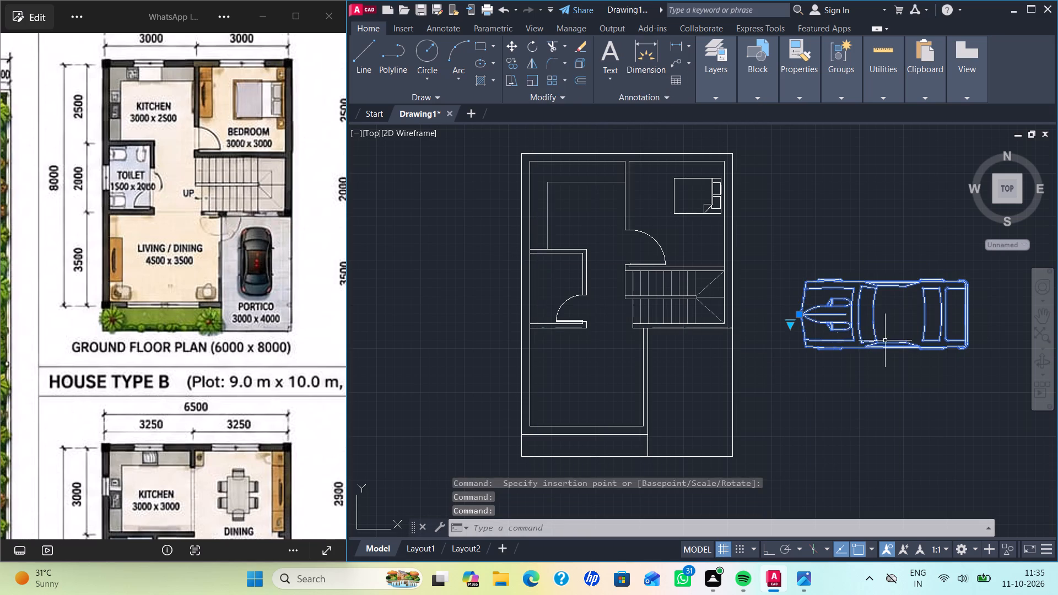
Rotate the car 90 degrees clockwise so its front points north, with Ortho on.
{"action": "key", "text": "r"}
{"action": "key", "text": "o"}
{"action": "key", "text": "Return"}
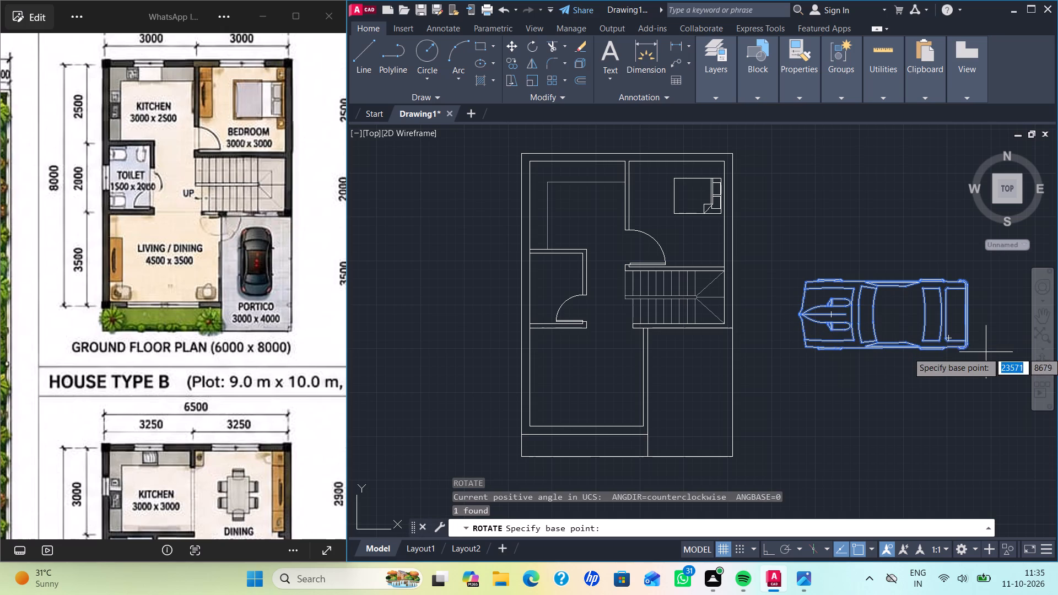
{"action": "left_click", "coordinate": [969, 349]}
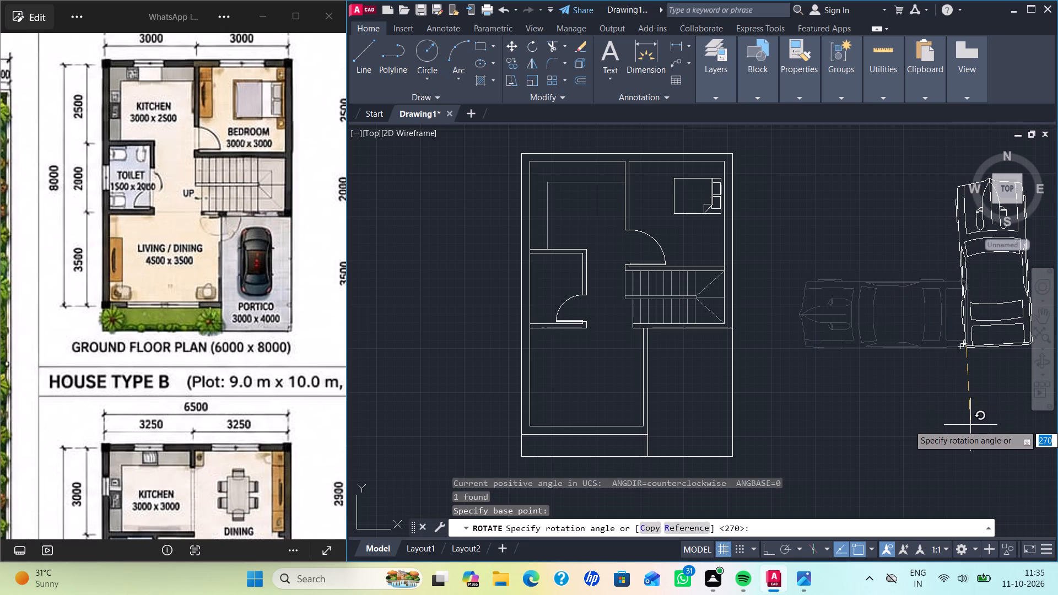
{"action": "key", "text": "F8"}
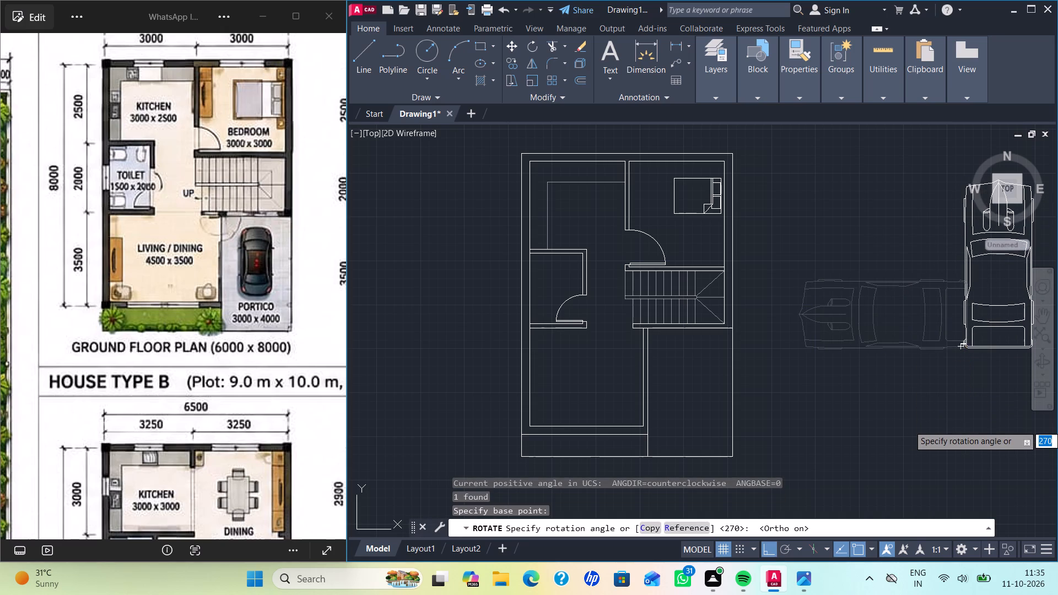
{"action": "left_click", "coordinate": [969, 425]}
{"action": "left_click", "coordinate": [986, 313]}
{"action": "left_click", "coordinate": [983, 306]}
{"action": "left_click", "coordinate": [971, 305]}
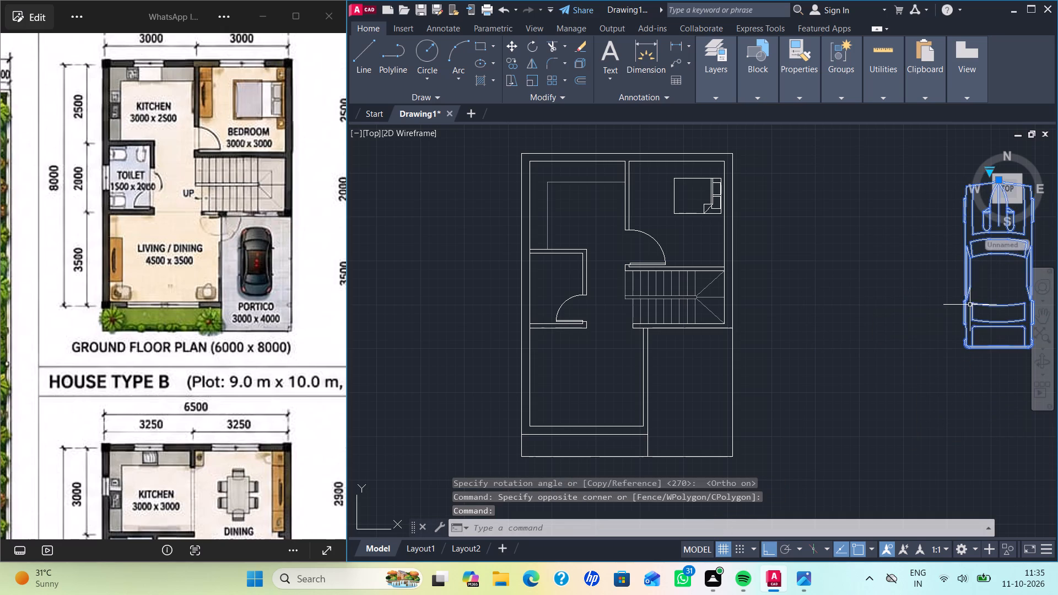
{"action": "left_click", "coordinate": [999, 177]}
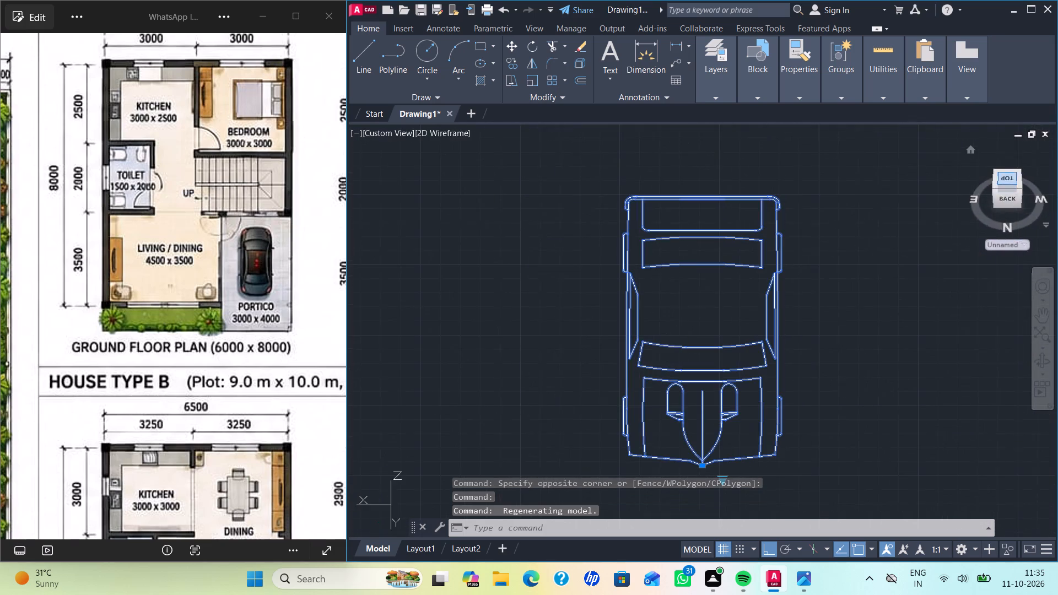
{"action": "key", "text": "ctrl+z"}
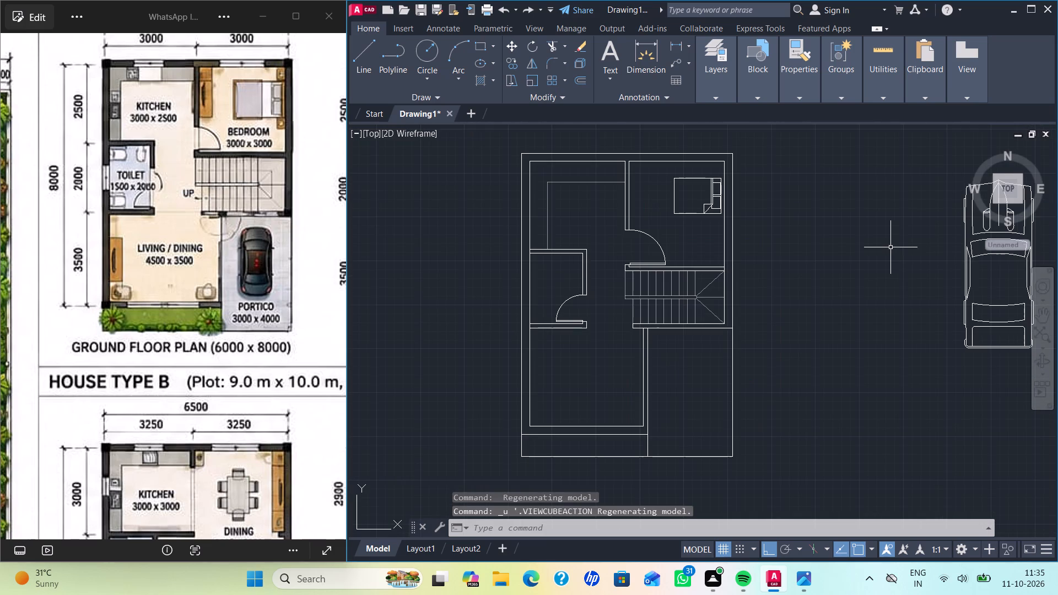
Move the car straight west, closer to the plan's east side.
{"action": "left_click", "coordinate": [965, 292]}
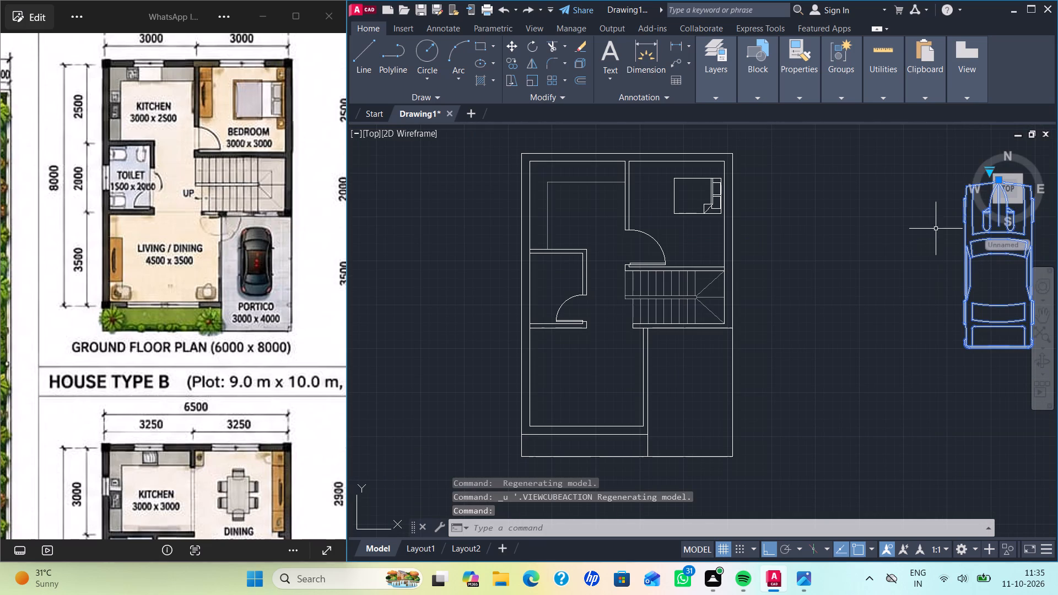
{"action": "middle_click_drag", "start_coordinate": [971, 267], "coordinate": [860, 285]}
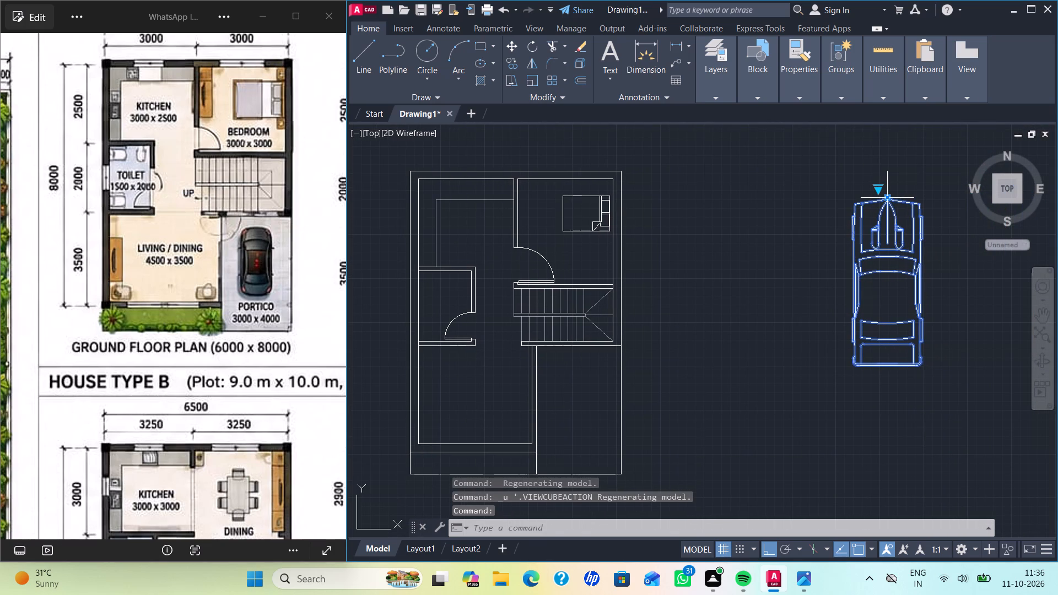
{"action": "left_click", "coordinate": [890, 196]}
{"action": "left_click", "coordinate": [778, 259]}
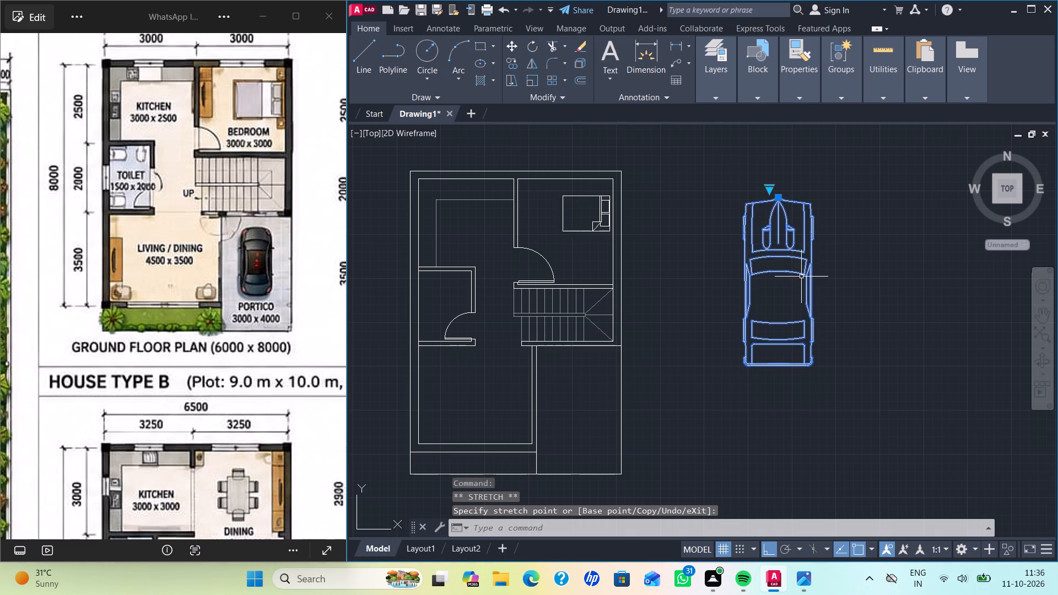
Scale the car down to slightly under half size from its rear west corner.
{"action": "type", "text": "SC"}
{"action": "key", "text": "Return"}
{"action": "left_click", "coordinate": [744, 367]}
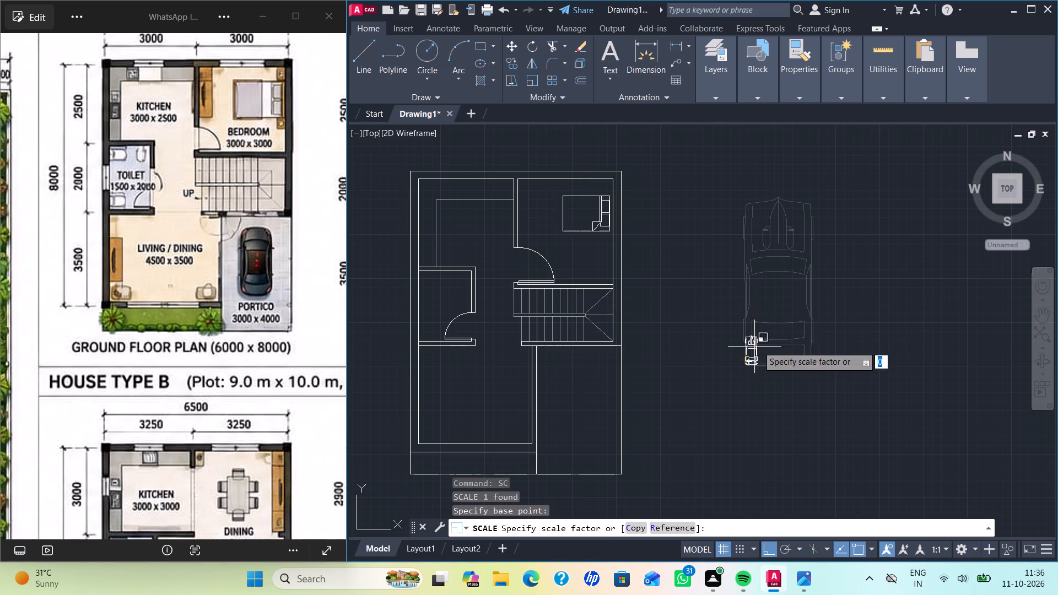
{"action": "left_click", "coordinate": [771, 321]}
{"action": "left_click", "coordinate": [775, 307]}
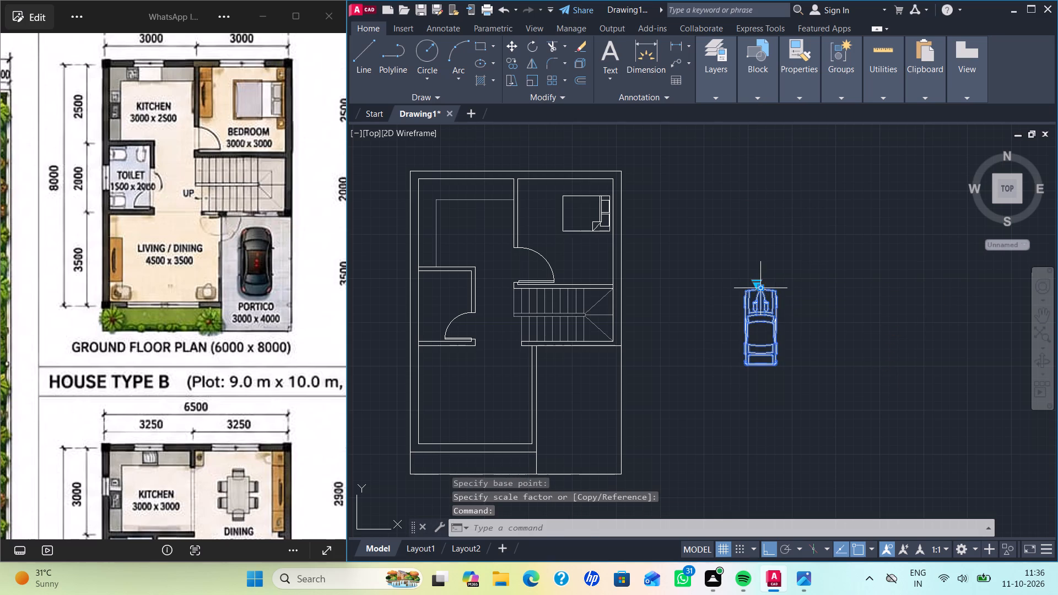
Move the car by its front midpoint grip into the portico south of the stairs, with Ortho off.
{"action": "left_click", "coordinate": [764, 286]}
{"action": "left_click", "coordinate": [747, 384]}
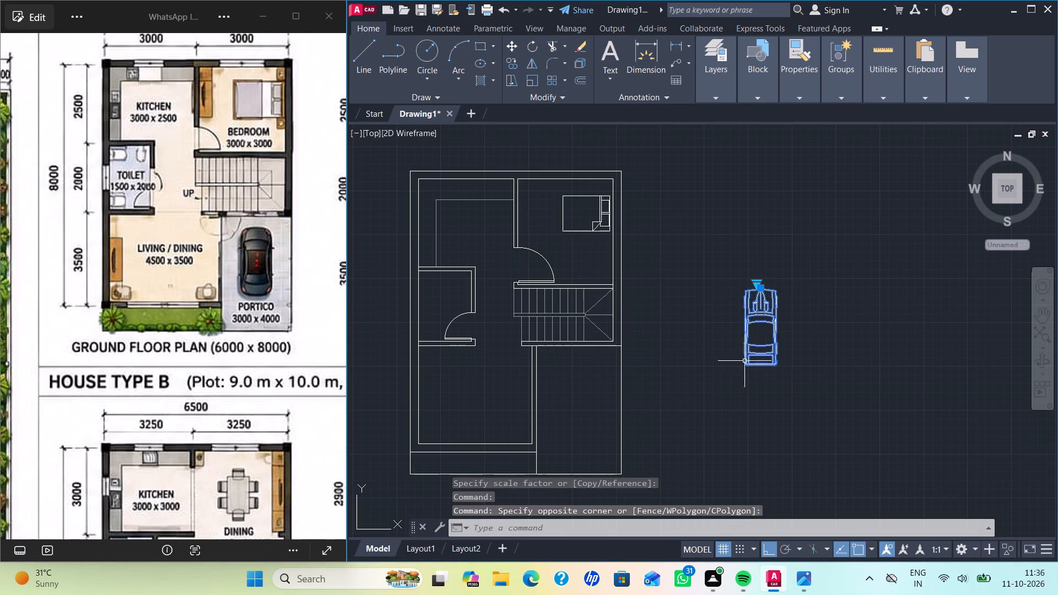
{"action": "left_click", "coordinate": [764, 285]}
{"action": "left_click", "coordinate": [849, 293]}
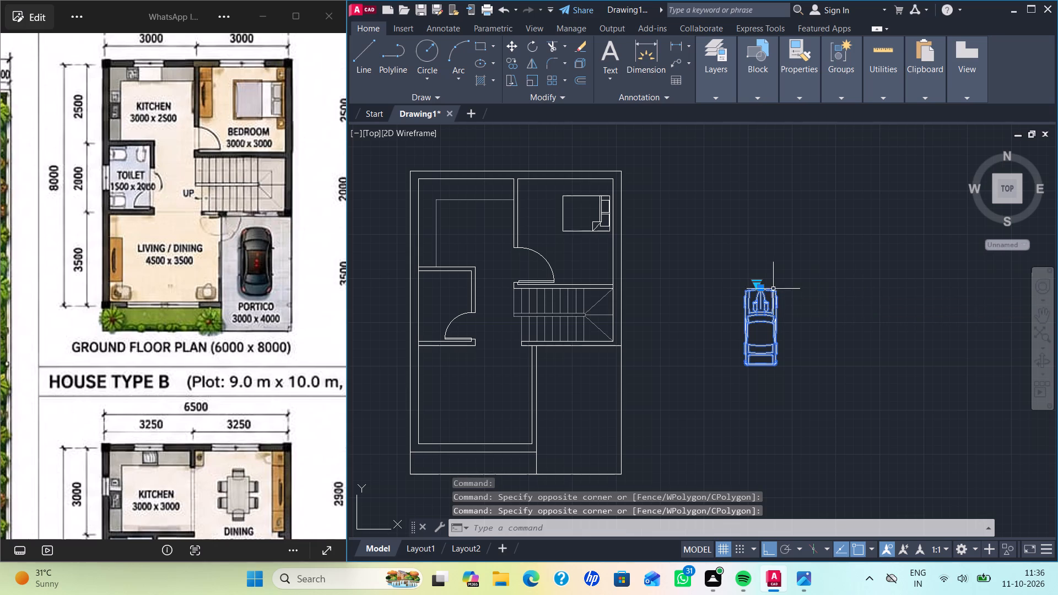
{"action": "left_click", "coordinate": [759, 290]}
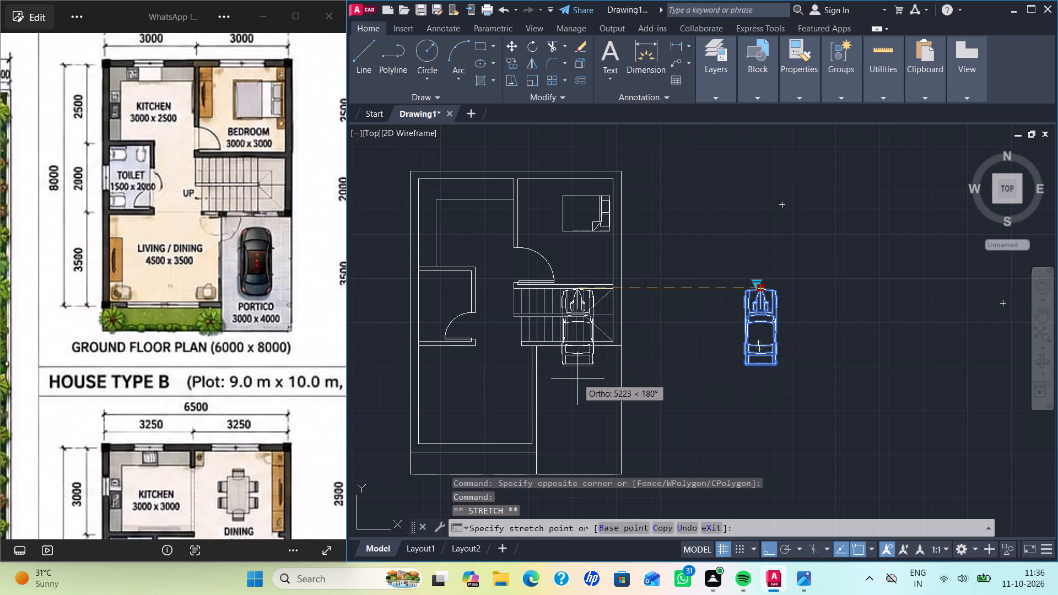
{"action": "key", "text": "F8"}
{"action": "middle_click_drag", "start_coordinate": [582, 380], "coordinate": [629, 251]}
{"action": "scroll", "coordinate": [626, 250], "scroll_direction": "up", "scroll_amount": 2}
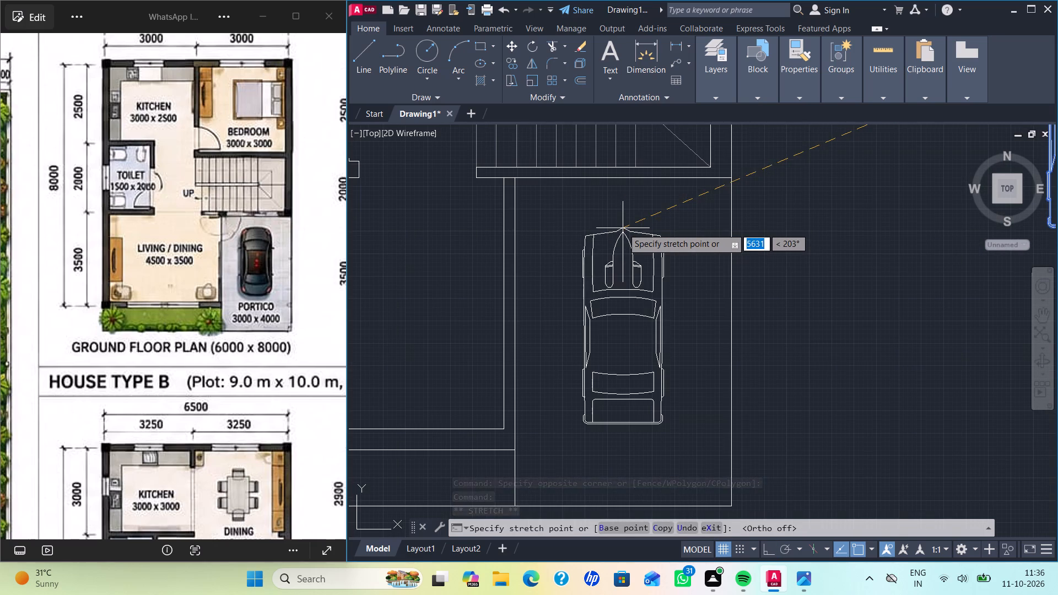
{"action": "left_click", "coordinate": [619, 260]}
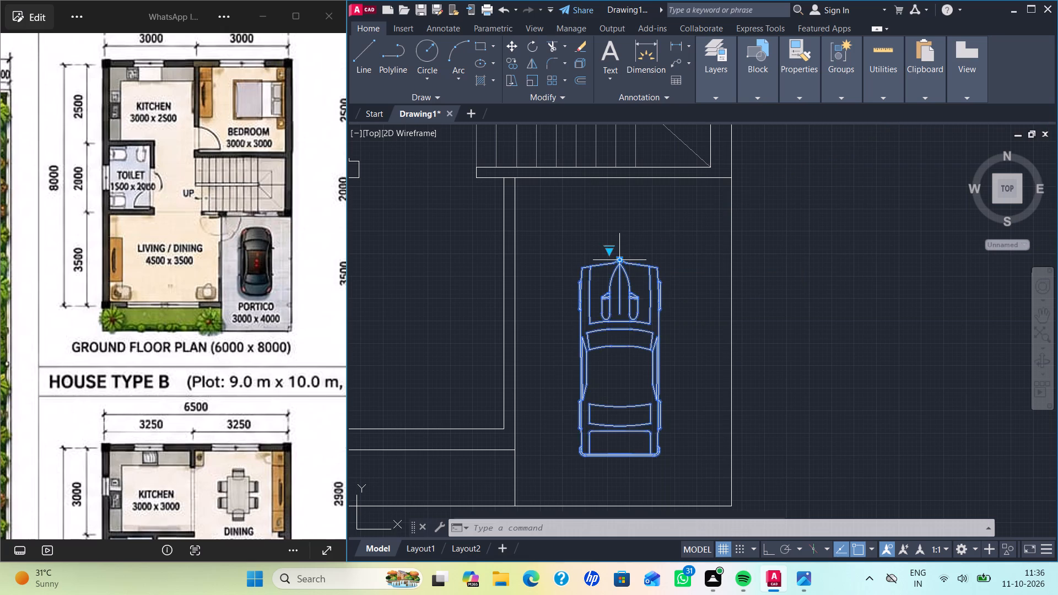
{"action": "key", "text": "Escape"}
Scale the car up by about one fifth from its front east corner.
{"action": "left_click", "coordinate": [623, 263]}
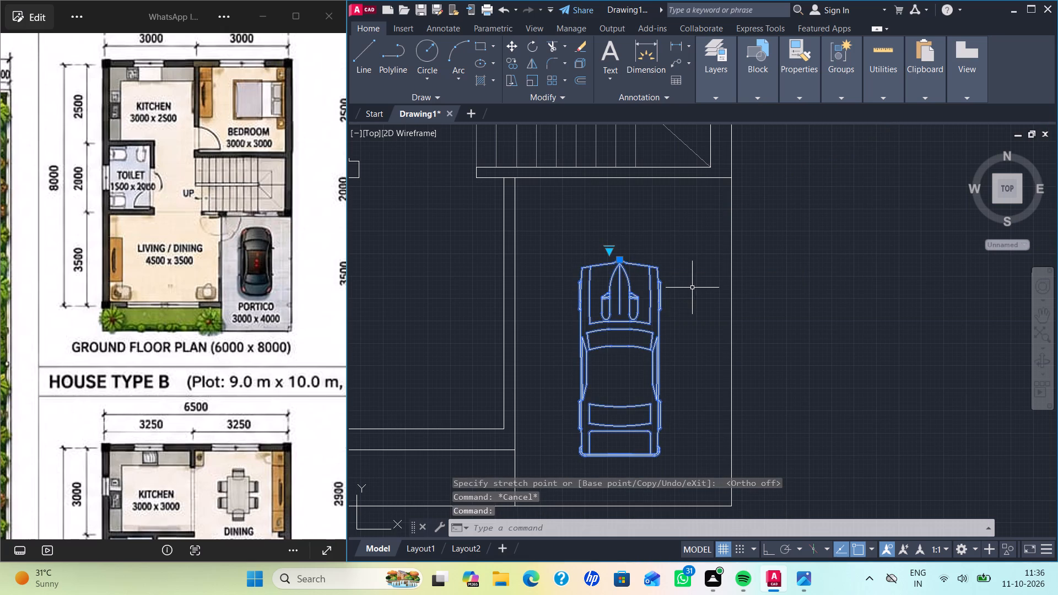
{"action": "key", "text": "s"}
{"action": "key", "text": "c"}
{"action": "key", "text": "Return"}
{"action": "left_click", "coordinate": [652, 271]}
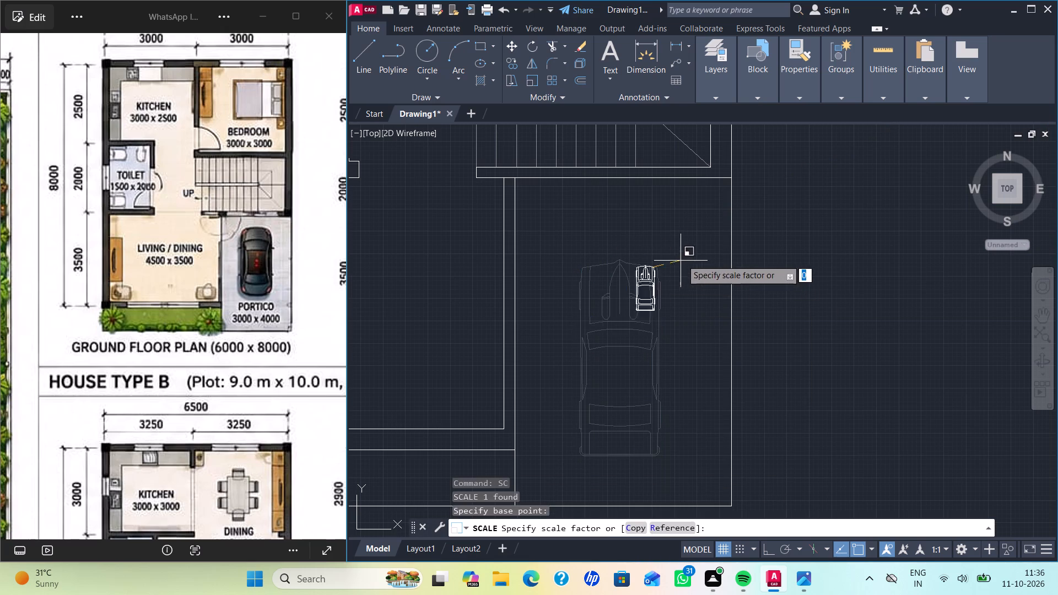
{"action": "left_click", "coordinate": [761, 163]}
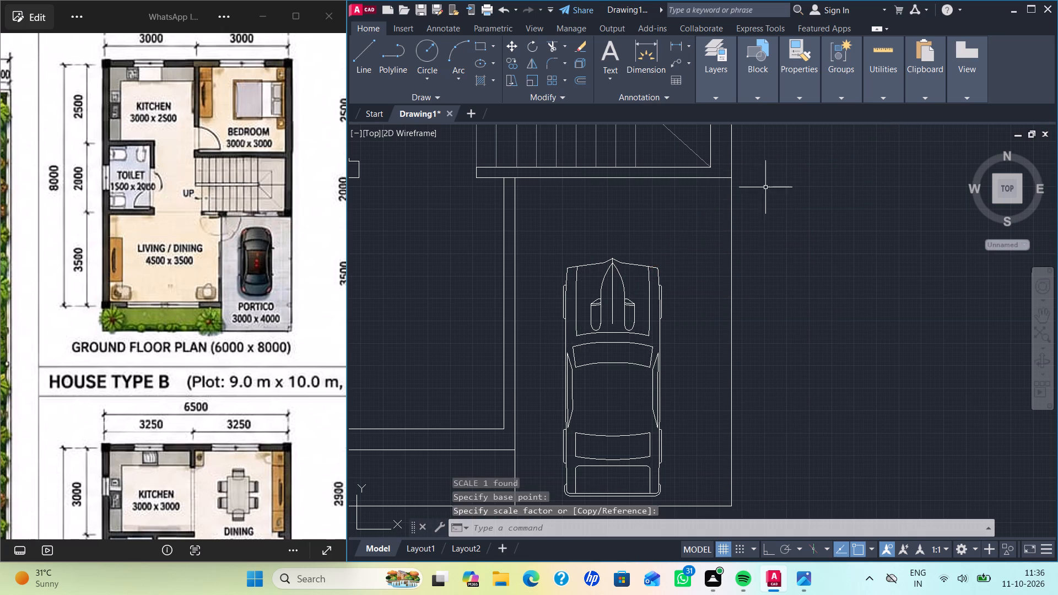
Move the car slightly north so it sits centred between the portico's north and south edges.
{"action": "left_click", "coordinate": [630, 266]}
{"action": "left_click", "coordinate": [614, 259]}
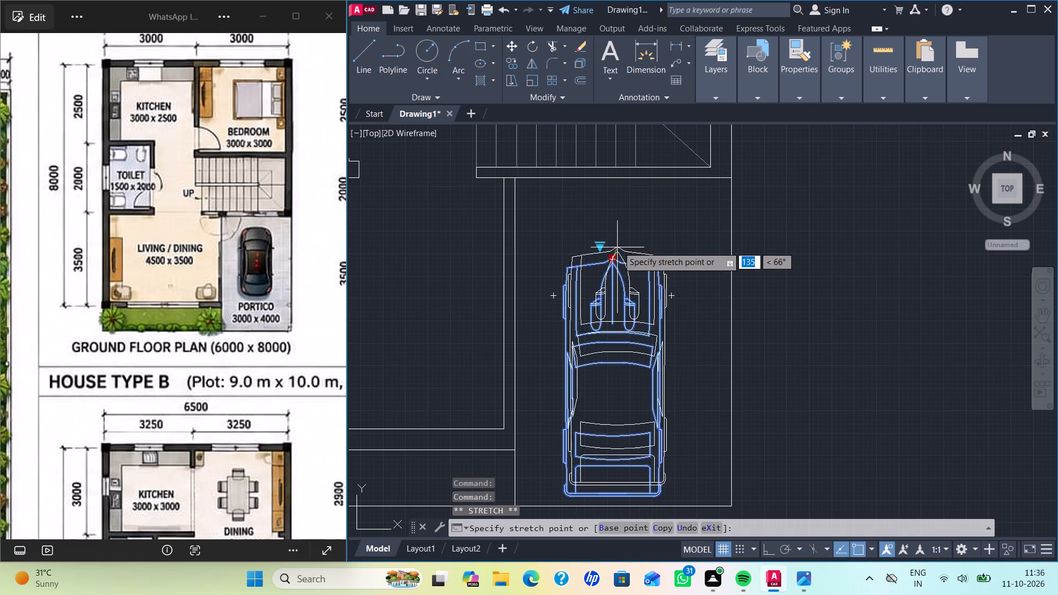
{"action": "left_click", "coordinate": [617, 216]}
{"action": "scroll", "coordinate": [685, 267], "scroll_direction": "down", "scroll_amount": 2}
{"action": "key", "text": "Escape"}
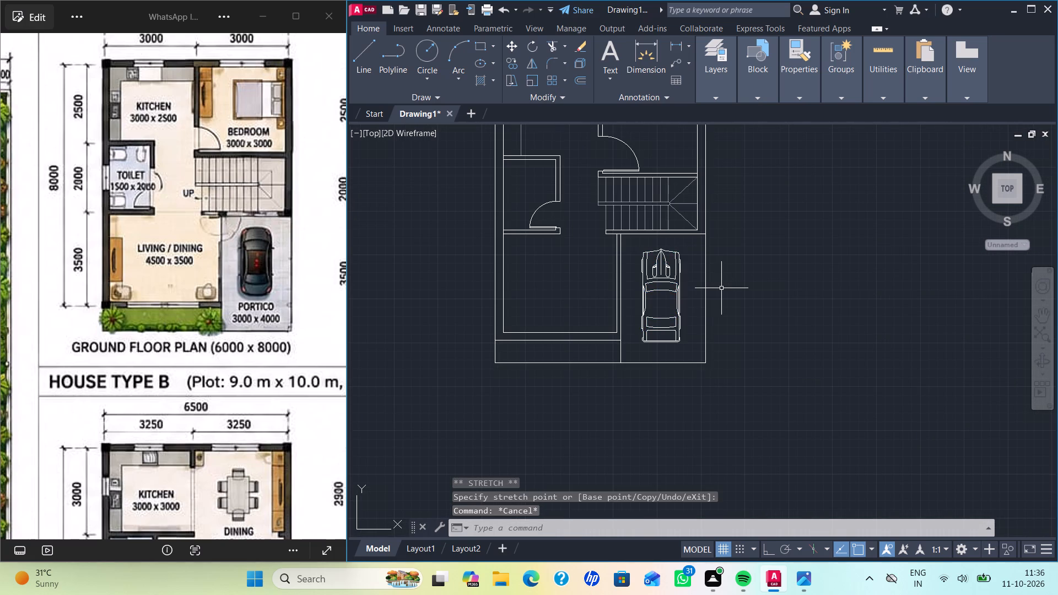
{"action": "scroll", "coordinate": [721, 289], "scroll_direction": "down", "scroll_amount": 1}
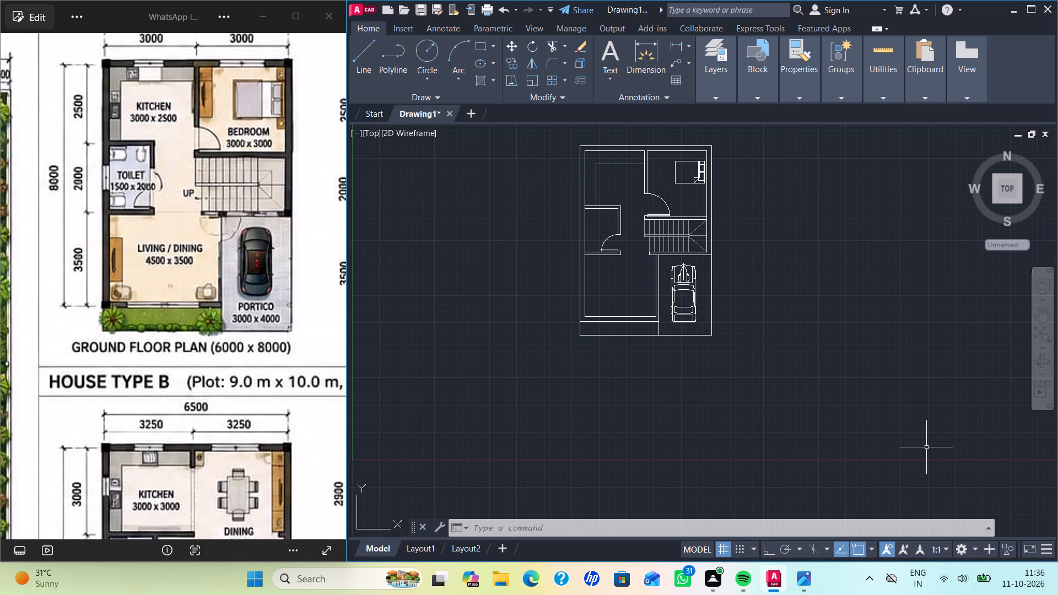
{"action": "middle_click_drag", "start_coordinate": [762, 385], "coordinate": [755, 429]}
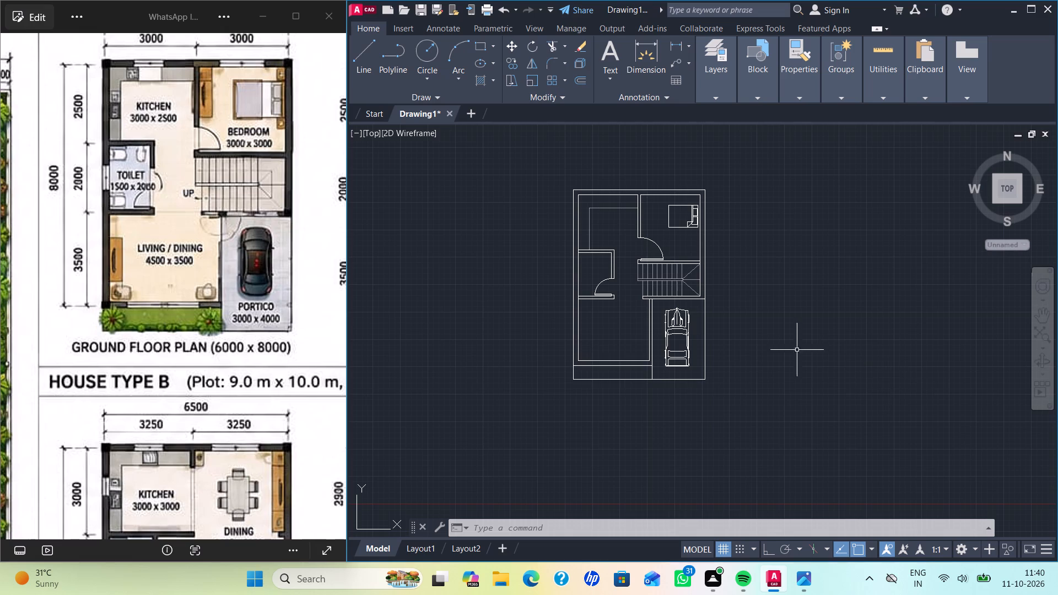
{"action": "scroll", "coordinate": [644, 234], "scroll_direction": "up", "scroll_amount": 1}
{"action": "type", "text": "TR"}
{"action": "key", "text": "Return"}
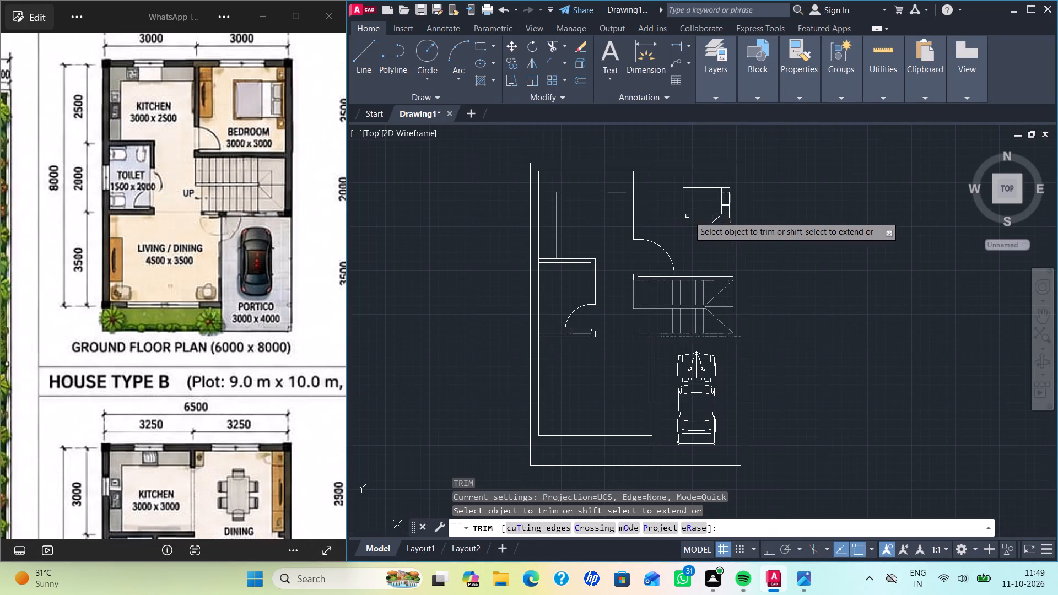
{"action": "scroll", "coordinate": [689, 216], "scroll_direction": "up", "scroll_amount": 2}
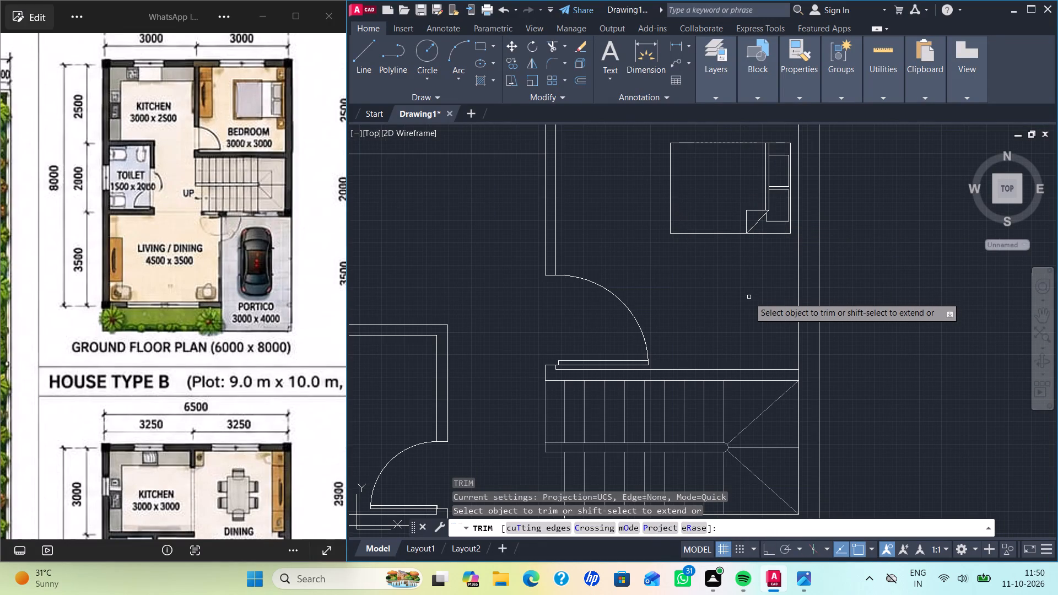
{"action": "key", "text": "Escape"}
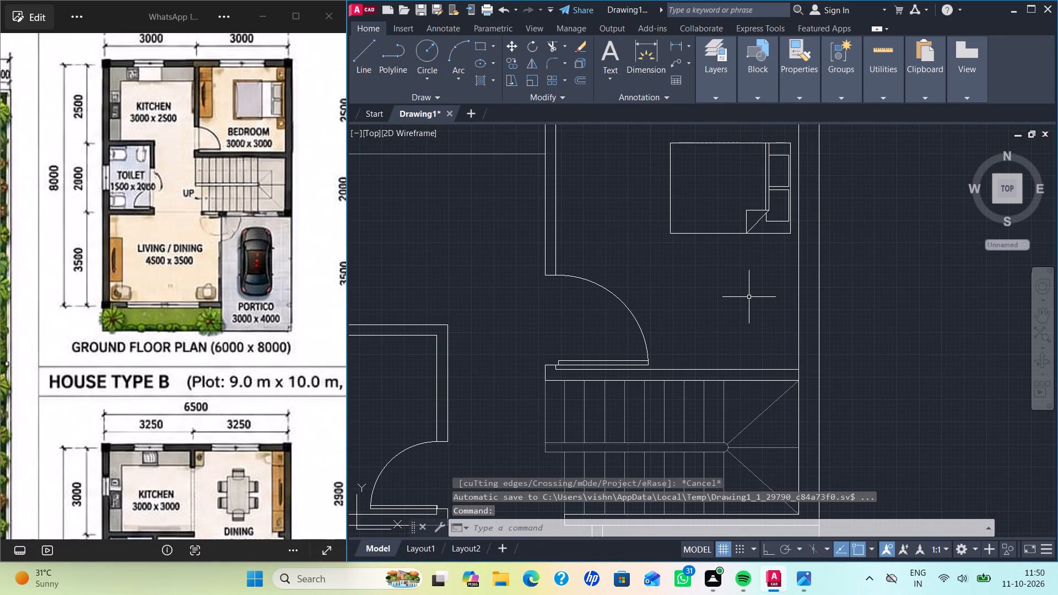
Insert the Toilet - Imperial block east of the plan and switch it to a plan view.
{"action": "scroll", "coordinate": [725, 282], "scroll_direction": "down", "scroll_amount": 1}
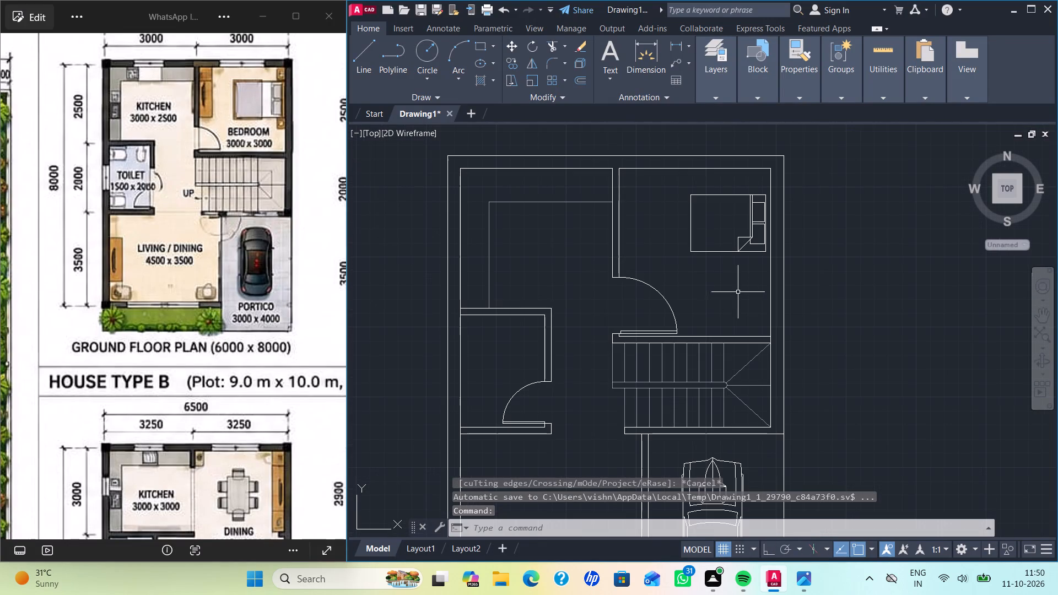
{"action": "middle_click_drag", "start_coordinate": [749, 305], "coordinate": [763, 220]}
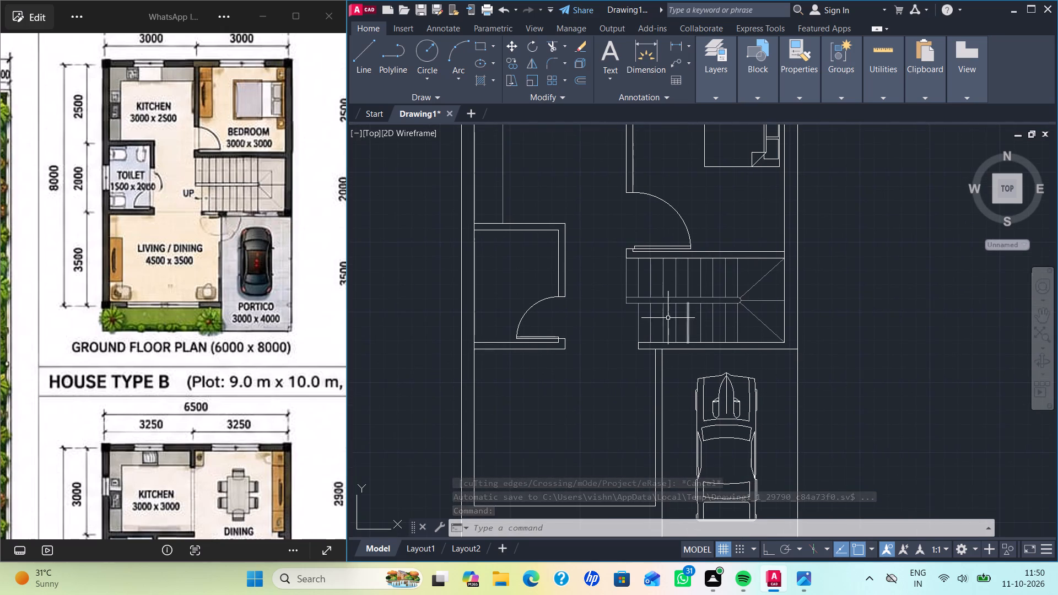
{"action": "middle_click_drag", "start_coordinate": [668, 314], "coordinate": [675, 367]}
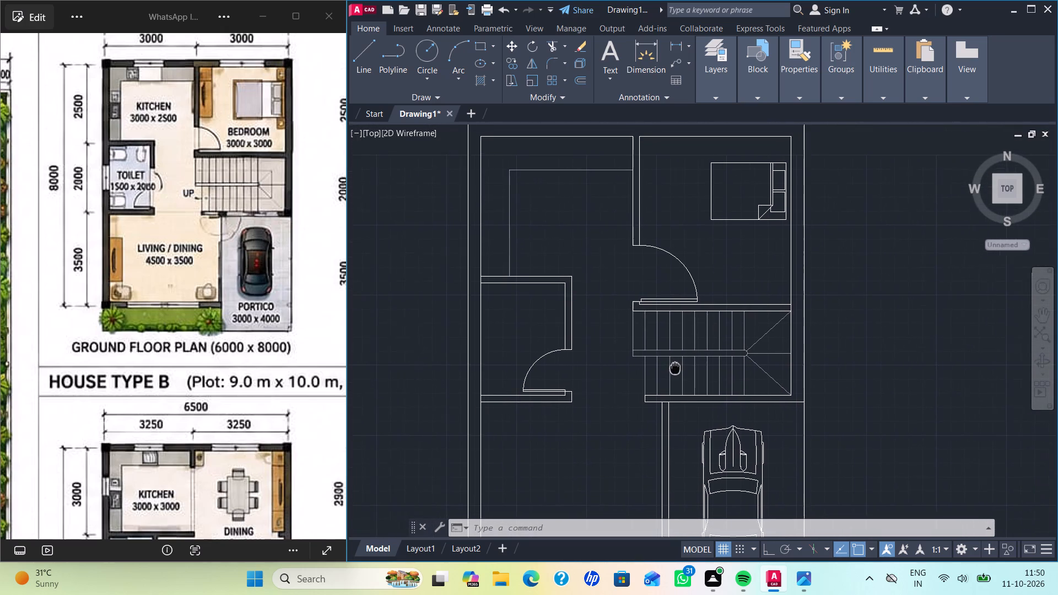
{"action": "middle_click_drag", "start_coordinate": [675, 367], "coordinate": [670, 371]}
{"action": "middle_click_drag", "start_coordinate": [664, 275], "coordinate": [677, 230]}
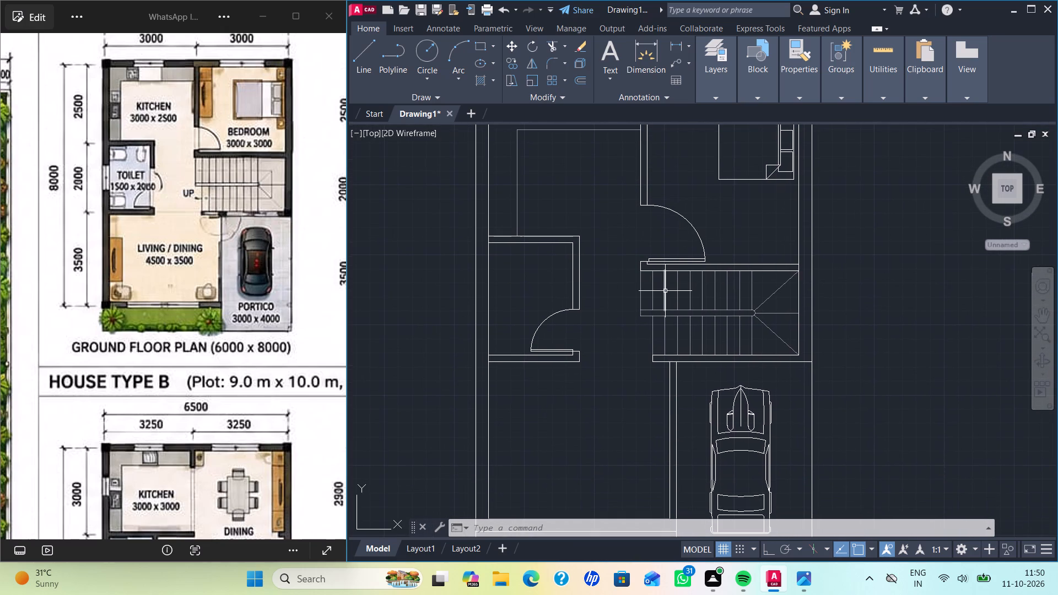
{"action": "key", "text": "ctrl+3"}
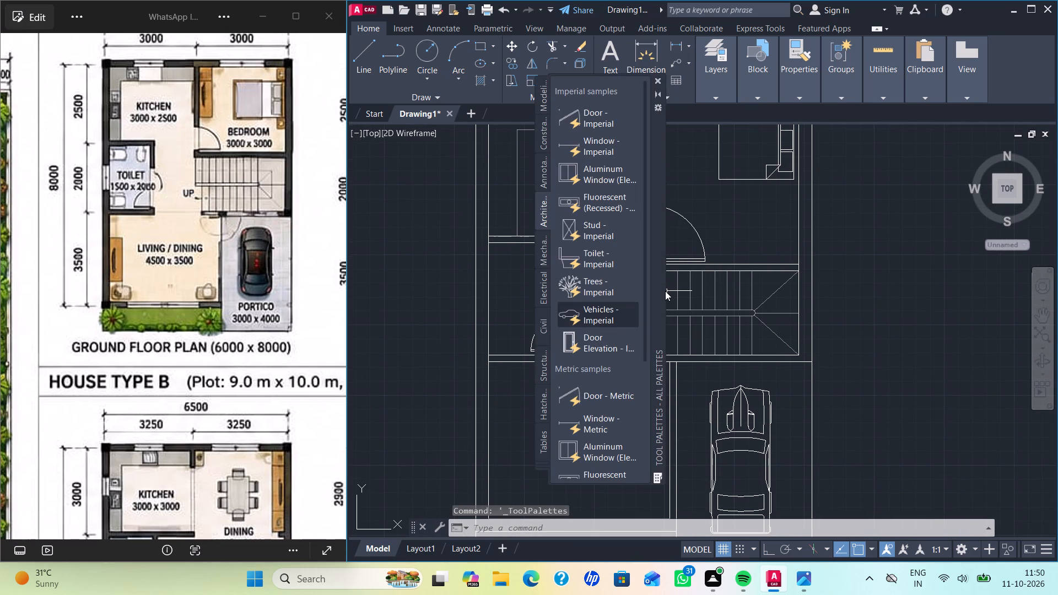
{"action": "double_click", "coordinate": [584, 252]}
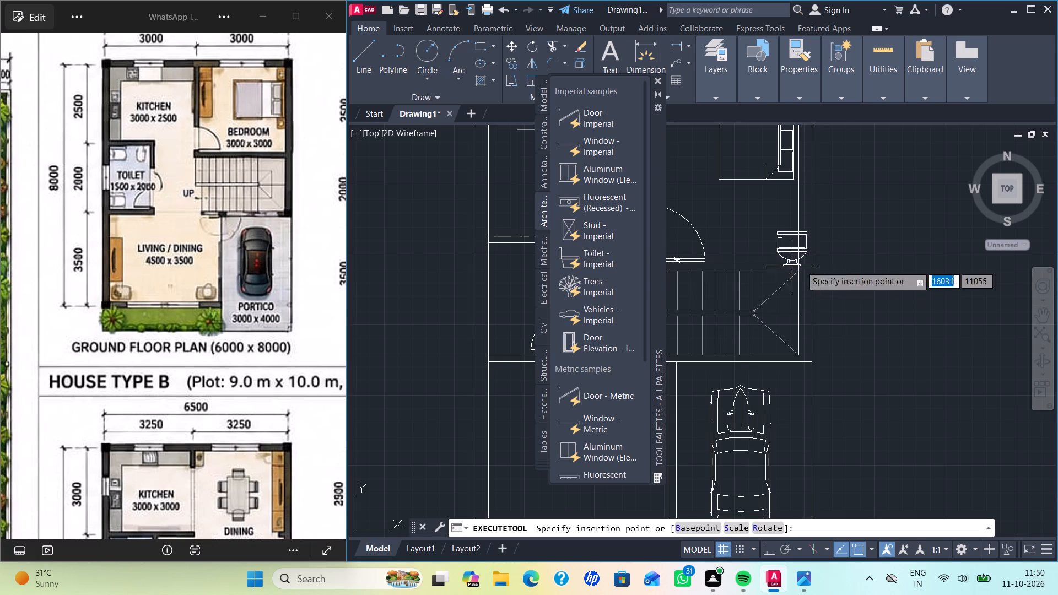
{"action": "left_click", "coordinate": [881, 298]}
{"action": "left_click", "coordinate": [654, 77]}
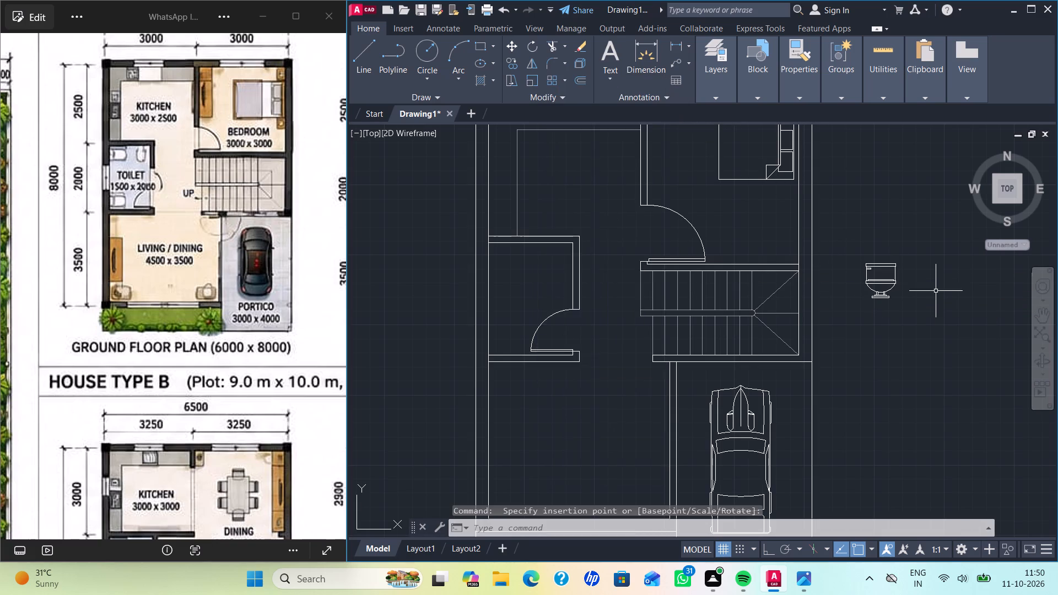
{"action": "scroll", "coordinate": [935, 291], "scroll_direction": "down", "scroll_amount": 1}
{"action": "scroll", "coordinate": [926, 294], "scroll_direction": "up", "scroll_amount": 2}
{"action": "left_click", "coordinate": [869, 274]}
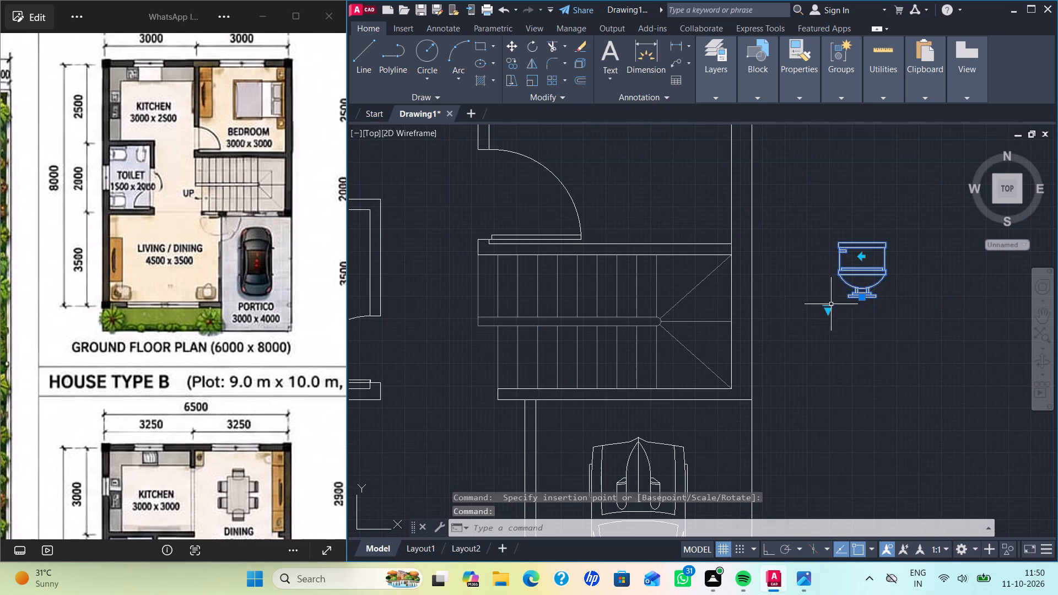
{"action": "left_click", "coordinate": [829, 309]}
{"action": "left_click", "coordinate": [891, 333]}
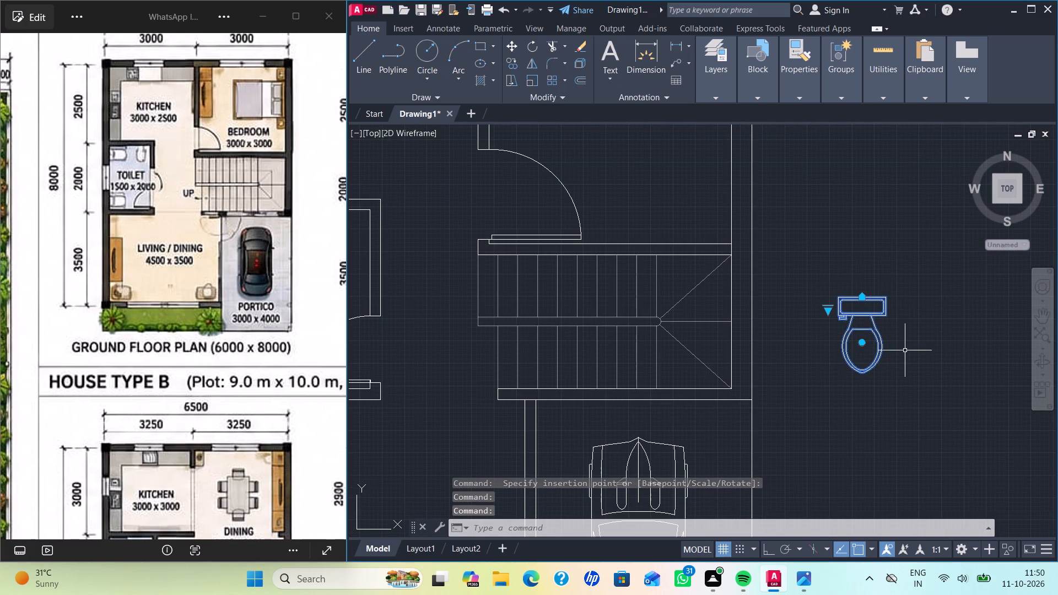
{"action": "key", "text": "Escape"}
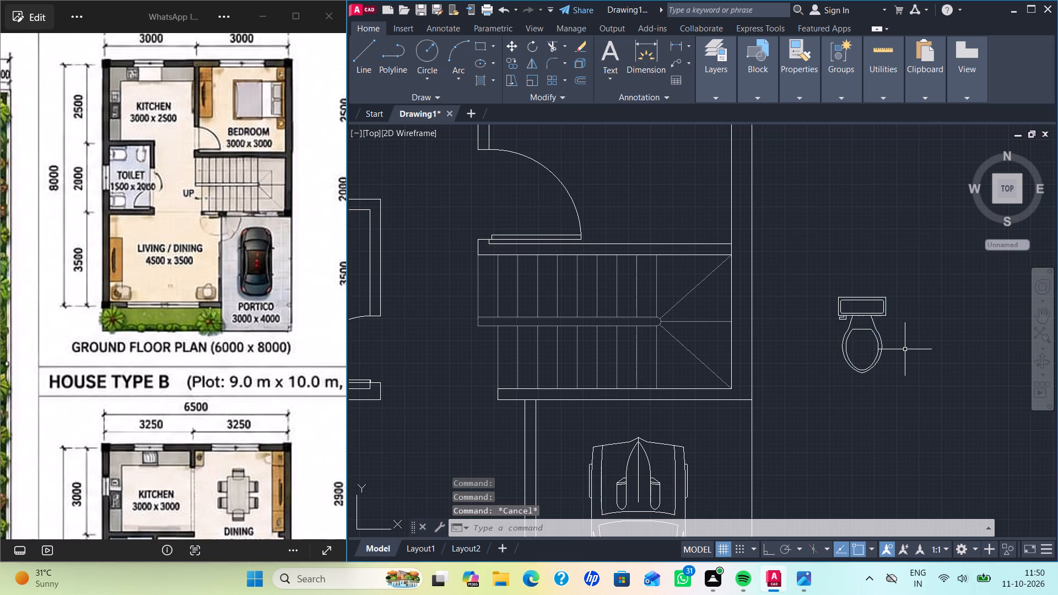
Scale the toilet block down to roughly two-thirds size from its tank's northeast corner.
{"action": "scroll", "coordinate": [953, 337], "scroll_direction": "down", "scroll_amount": 2}
{"action": "scroll", "coordinate": [953, 343], "scroll_direction": "up", "scroll_amount": 1}
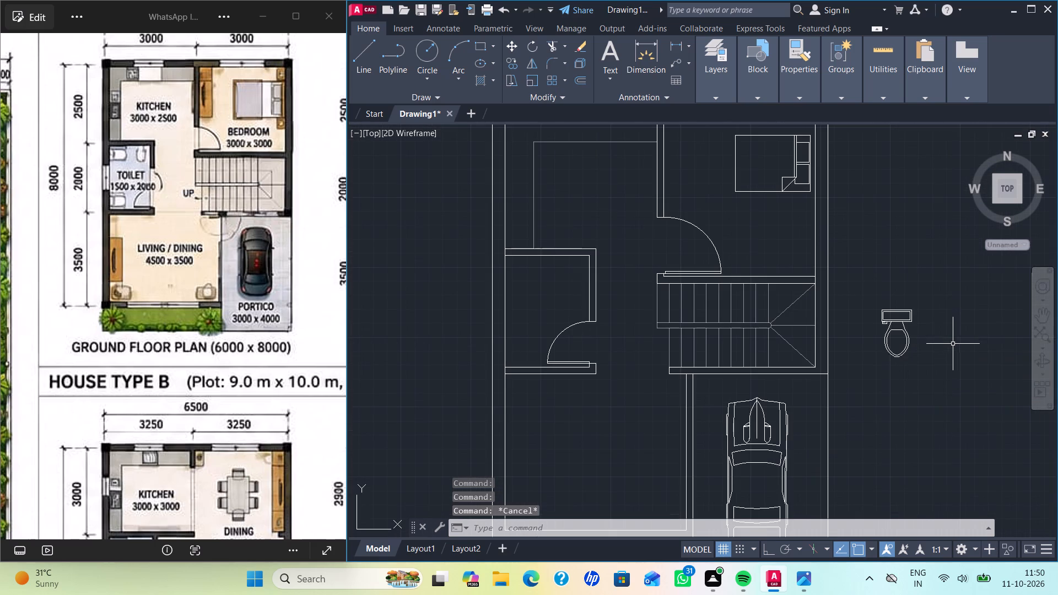
{"action": "left_click", "coordinate": [851, 274]}
{"action": "left_click", "coordinate": [949, 401]}
{"action": "type", "text": "SC"}
{"action": "key", "text": "Return"}
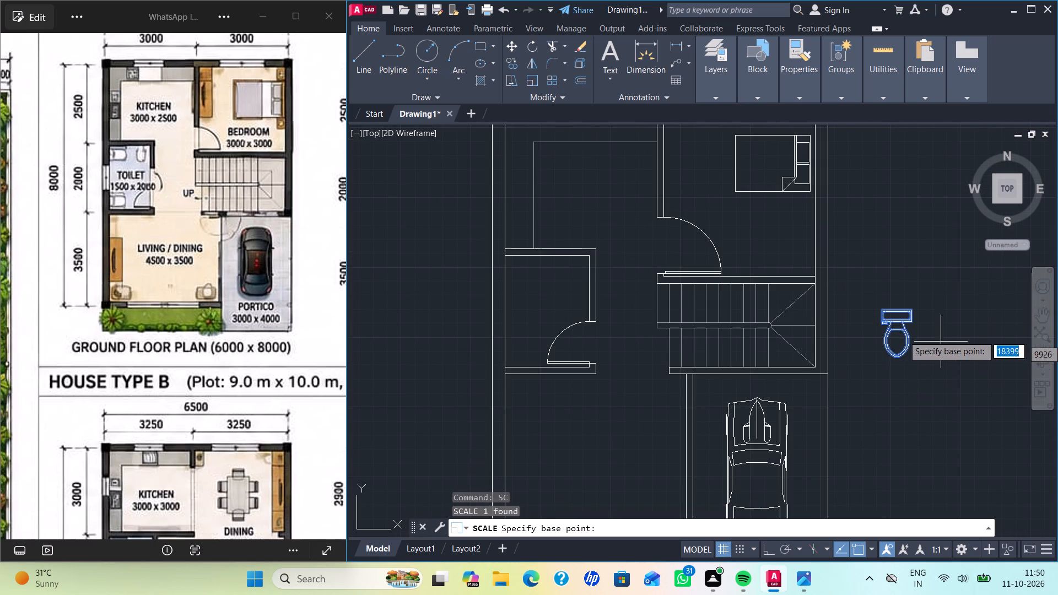
{"action": "left_click", "coordinate": [909, 312]}
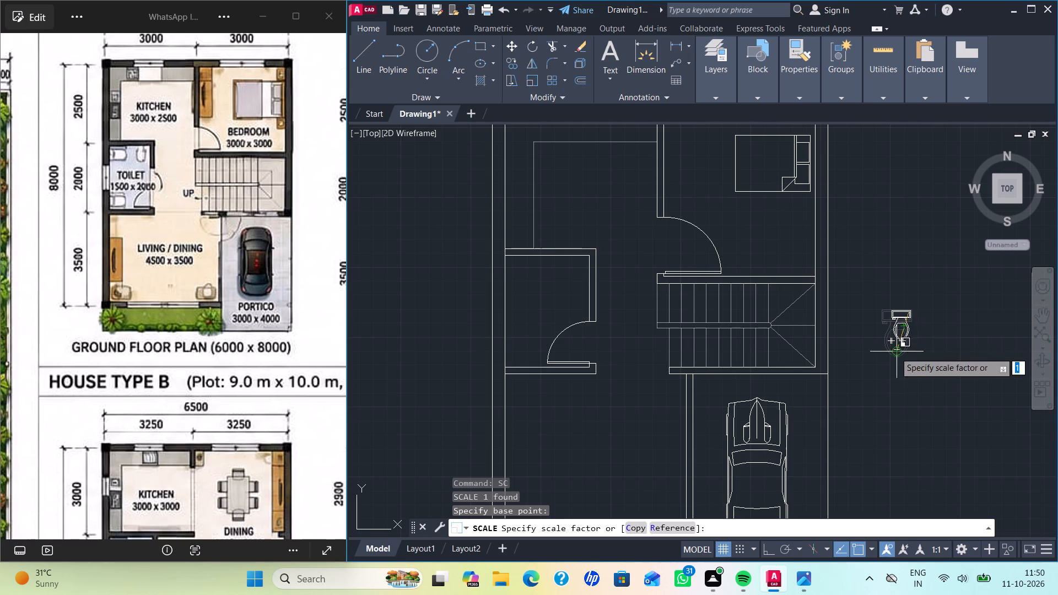
{"action": "left_click", "coordinate": [895, 352]}
Move the toilet block into the toilet room, placing its tank just south of the north wall.
{"action": "left_click", "coordinate": [909, 315]}
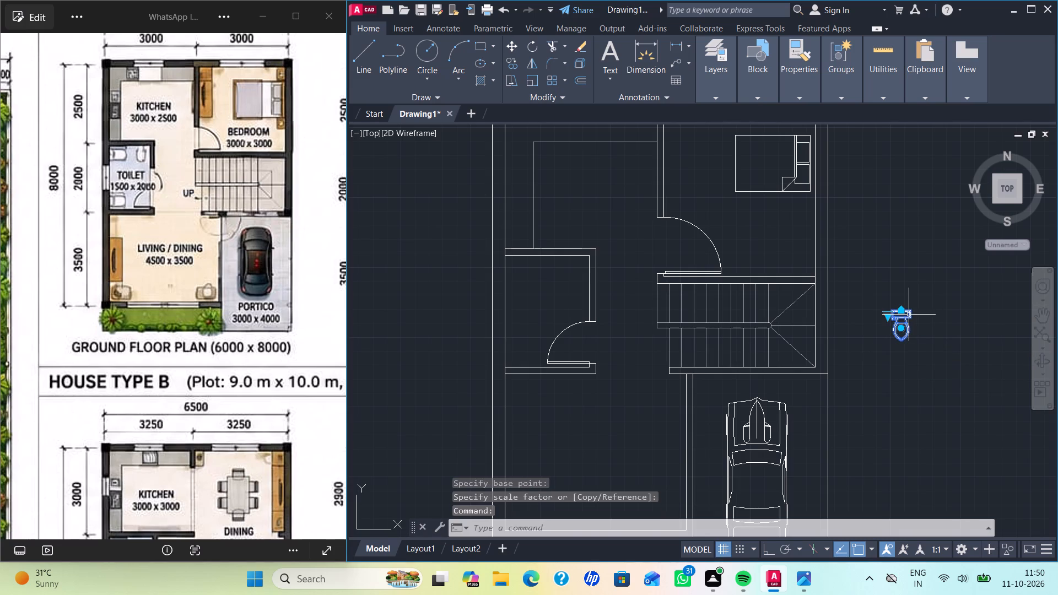
{"action": "left_click", "coordinate": [898, 310]}
{"action": "scroll", "coordinate": [546, 258], "scroll_direction": "up", "scroll_amount": 2}
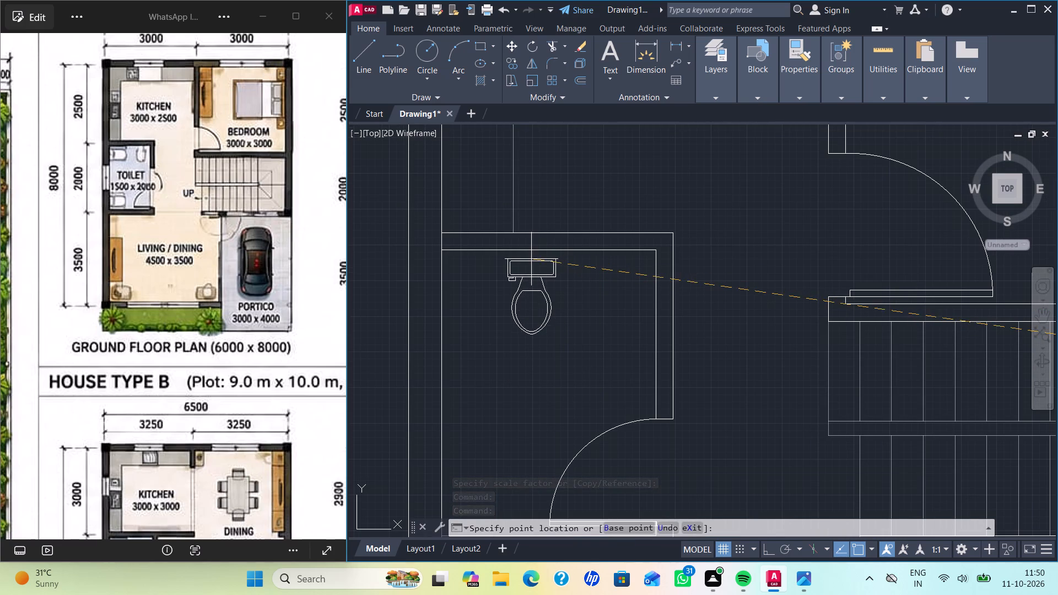
{"action": "scroll", "coordinate": [532, 257], "scroll_direction": "up", "scroll_amount": 2}
{"action": "left_click", "coordinate": [534, 252]}
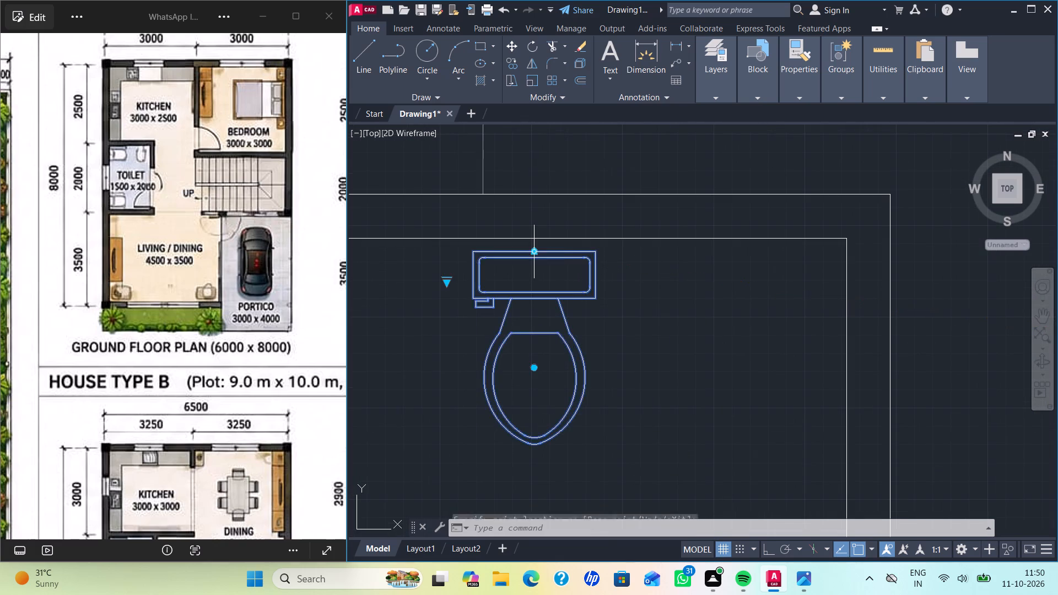
{"action": "scroll", "coordinate": [619, 302], "scroll_direction": "down", "scroll_amount": 4}
{"action": "key", "text": "Escape"}
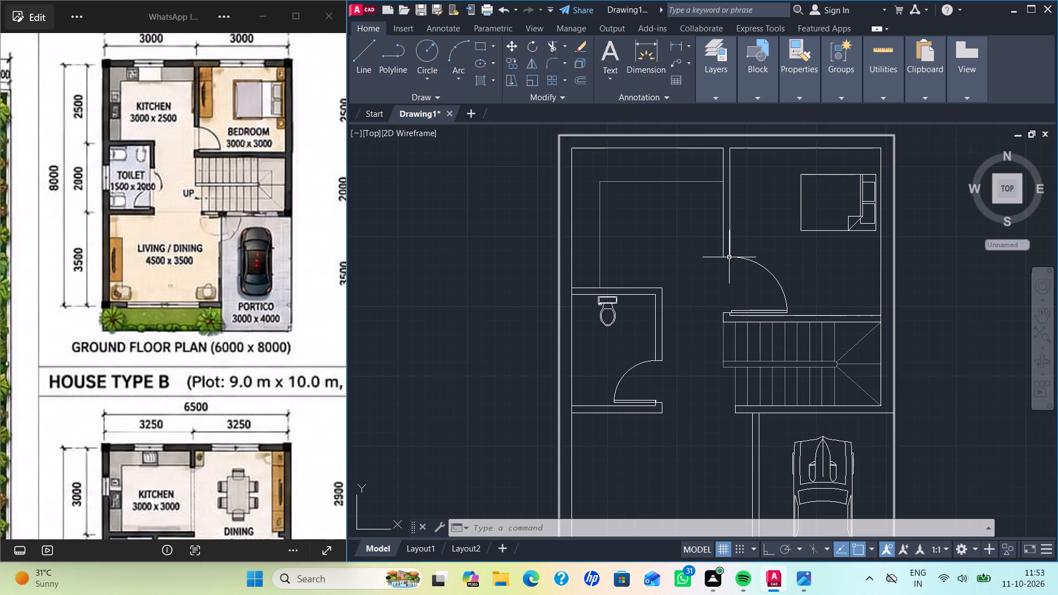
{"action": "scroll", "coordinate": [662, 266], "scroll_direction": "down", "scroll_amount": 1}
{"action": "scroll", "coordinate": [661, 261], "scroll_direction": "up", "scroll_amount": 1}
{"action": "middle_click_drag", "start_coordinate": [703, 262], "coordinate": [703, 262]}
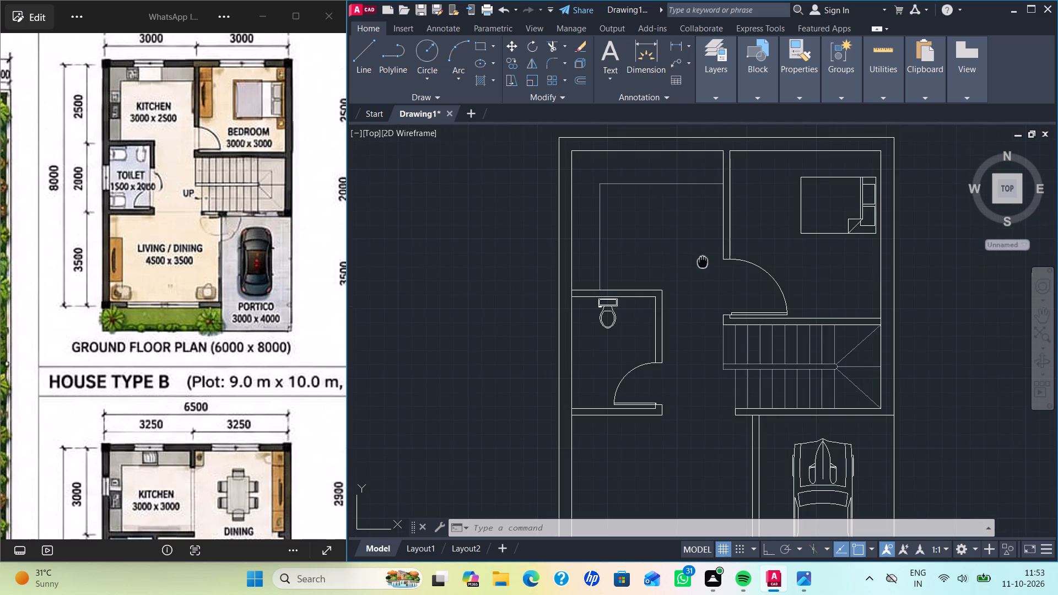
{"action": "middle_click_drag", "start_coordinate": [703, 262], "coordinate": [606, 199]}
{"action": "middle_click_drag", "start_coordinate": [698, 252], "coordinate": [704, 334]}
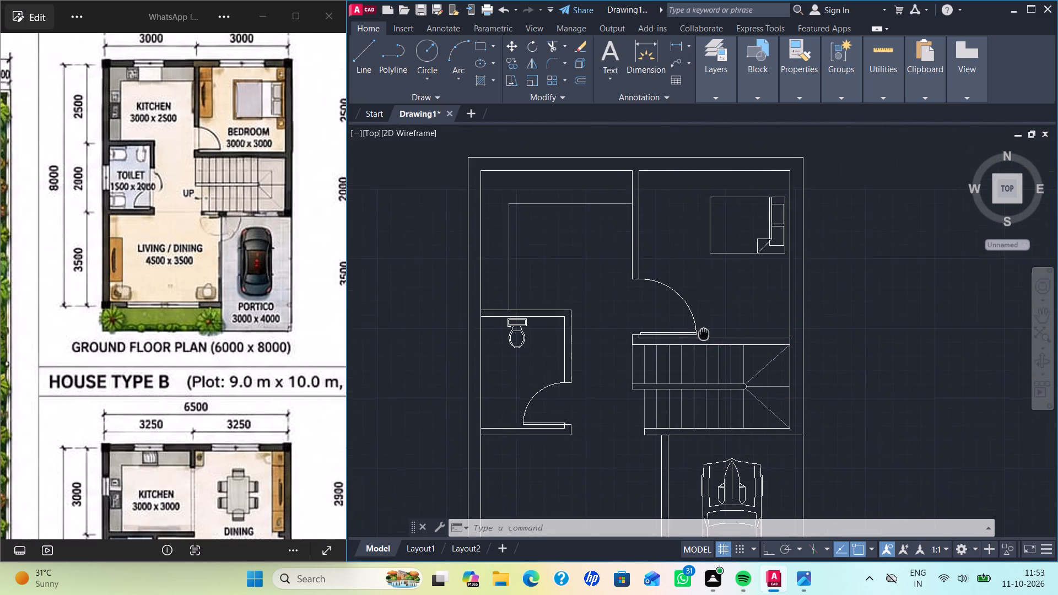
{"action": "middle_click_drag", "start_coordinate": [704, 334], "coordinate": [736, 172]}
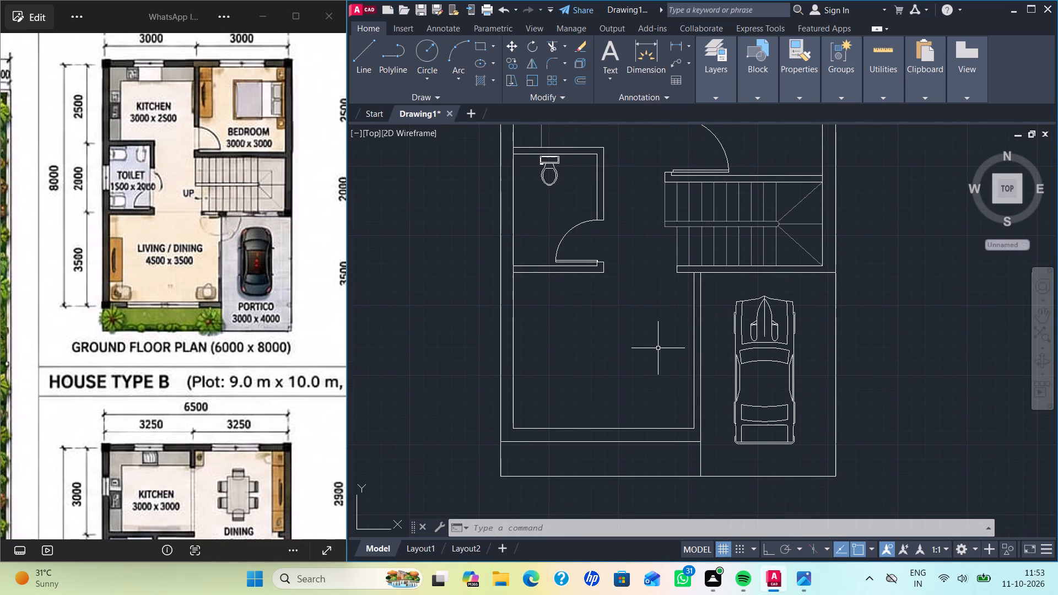
Insert the Sofa - Roundback 7 ft block from the Home - Space Planner library into the living/dining room.
{"action": "key", "text": "ctrl+2"}
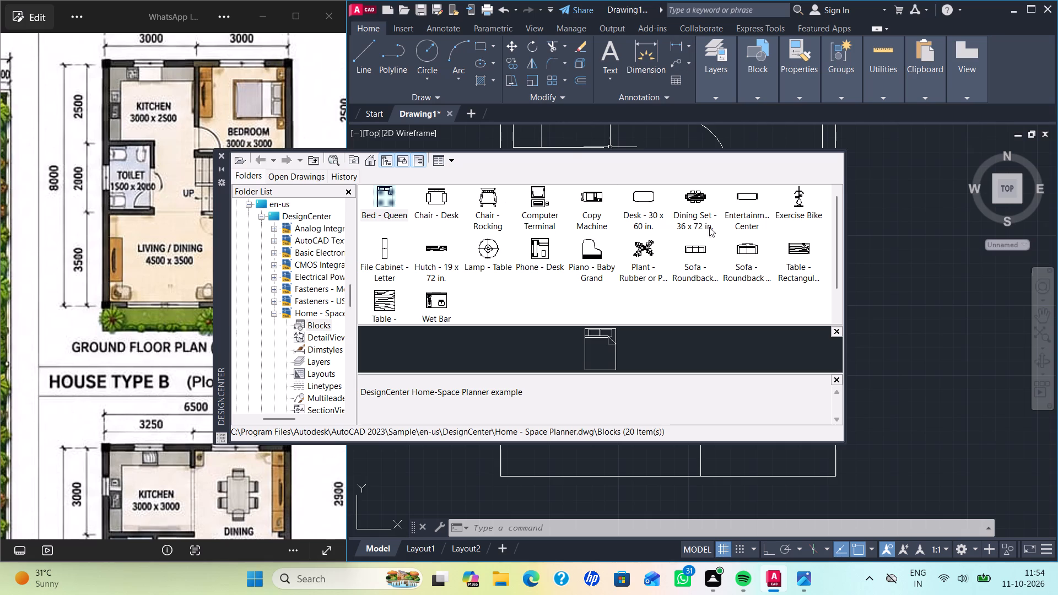
{"action": "double_click", "coordinate": [692, 246]}
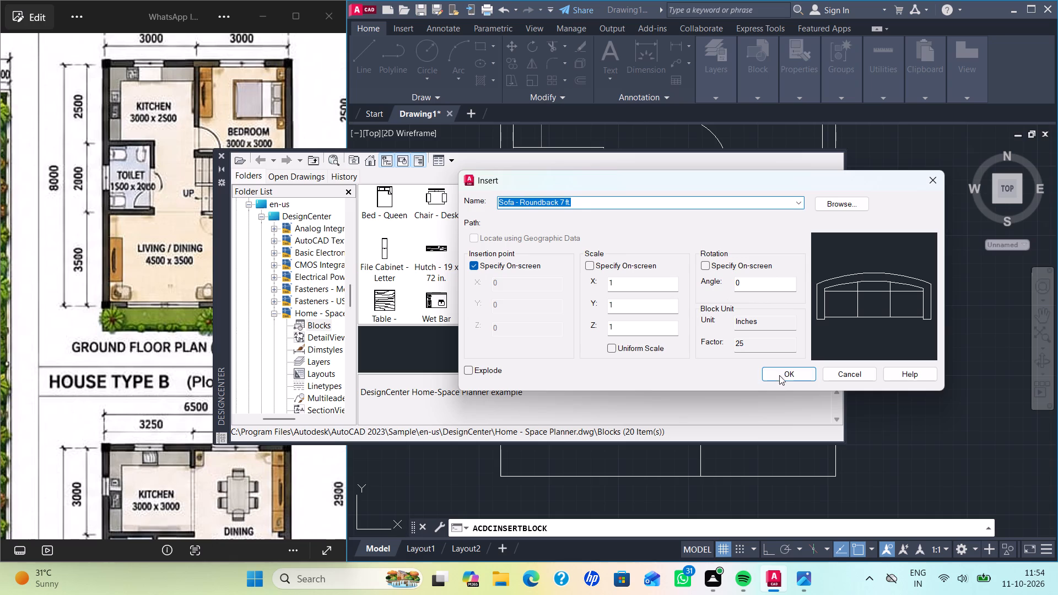
{"action": "left_click", "coordinate": [793, 374]}
{"action": "left_click", "coordinate": [217, 152]}
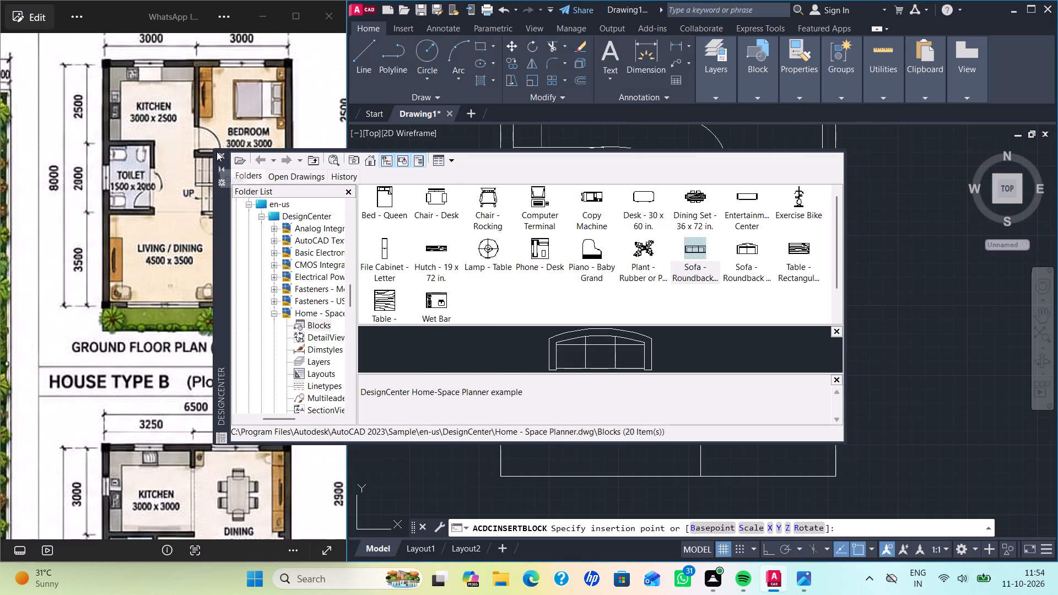
{"action": "left_click", "coordinate": [609, 316]}
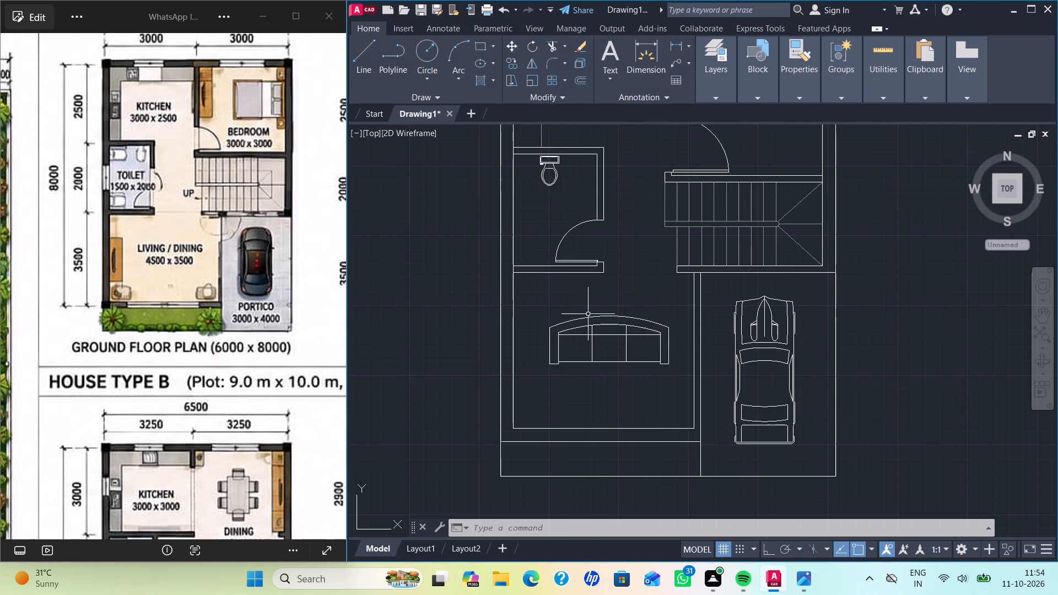
Rotate the sofa 90° clockwise about its southeast corner so its curved back faces east.
{"action": "left_click", "coordinate": [588, 314]}
{"action": "left_click", "coordinate": [592, 319]}
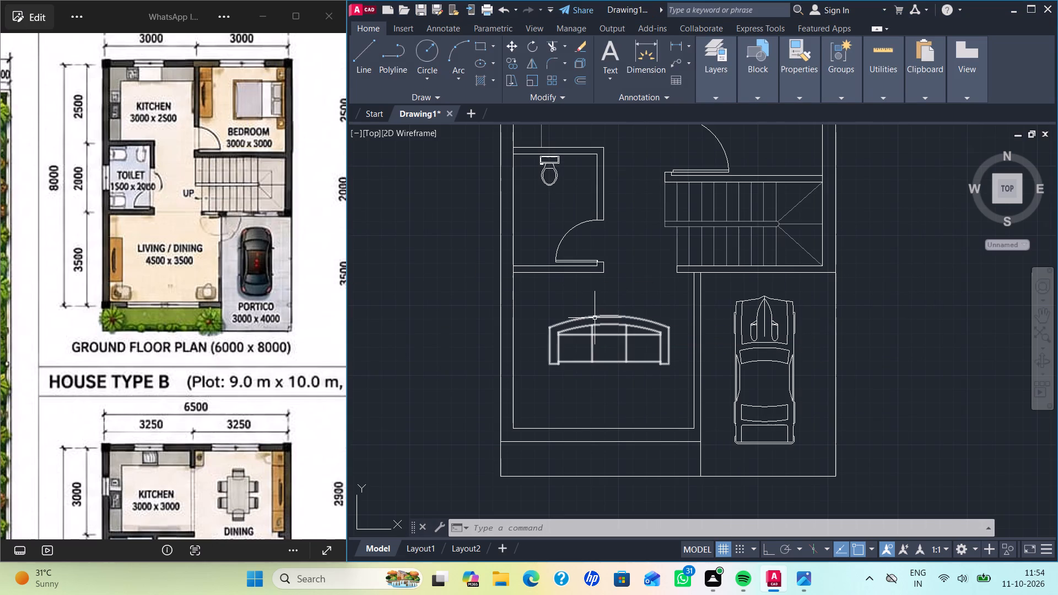
{"action": "left_click", "coordinate": [595, 318]}
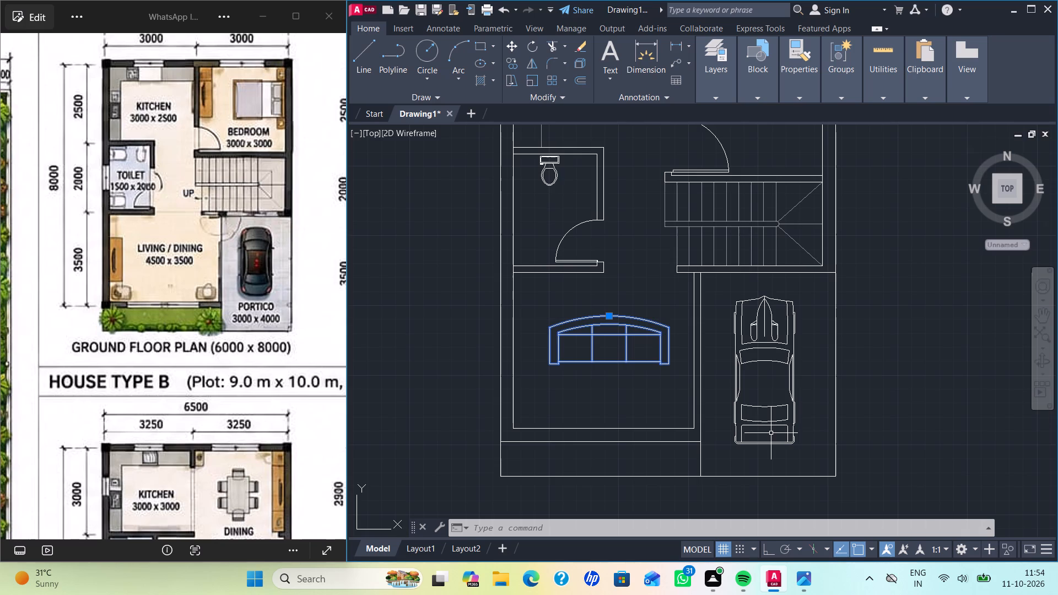
{"action": "type", "text": "RO"}
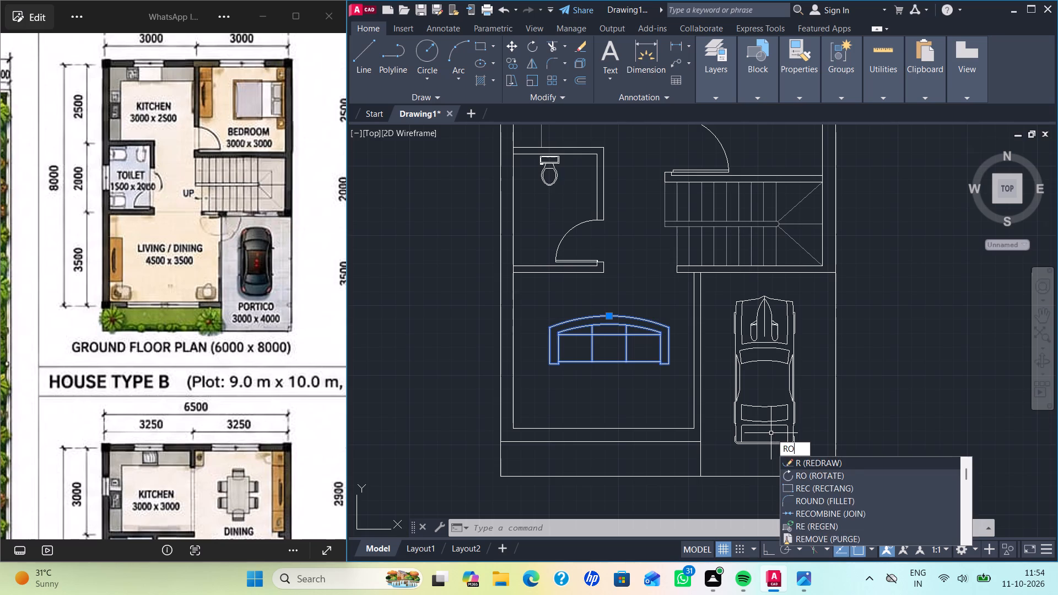
{"action": "key", "text": "Return"}
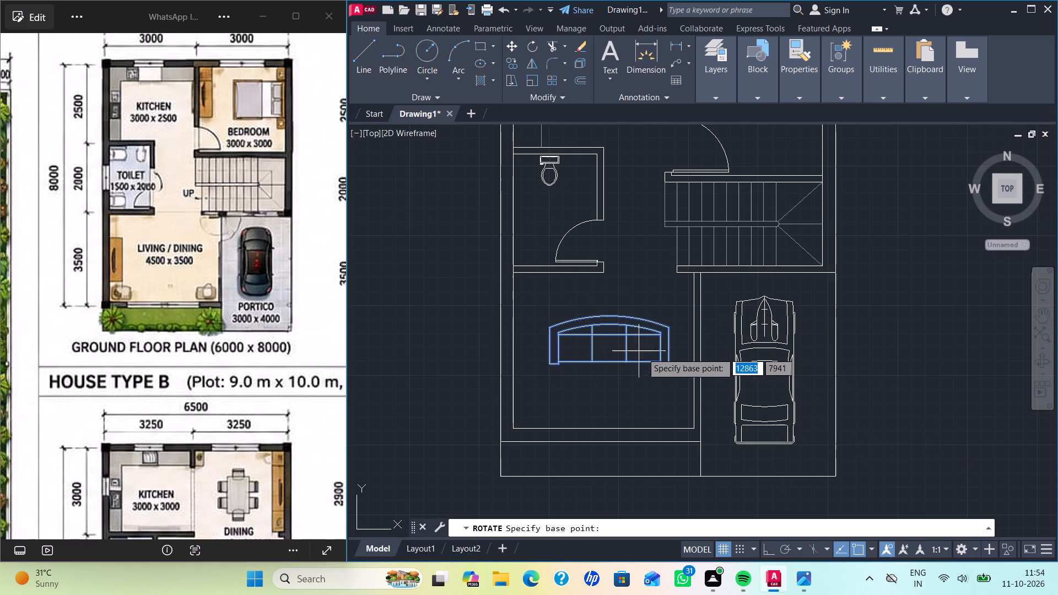
{"action": "left_click", "coordinate": [669, 368]}
{"action": "left_click", "coordinate": [667, 401]}
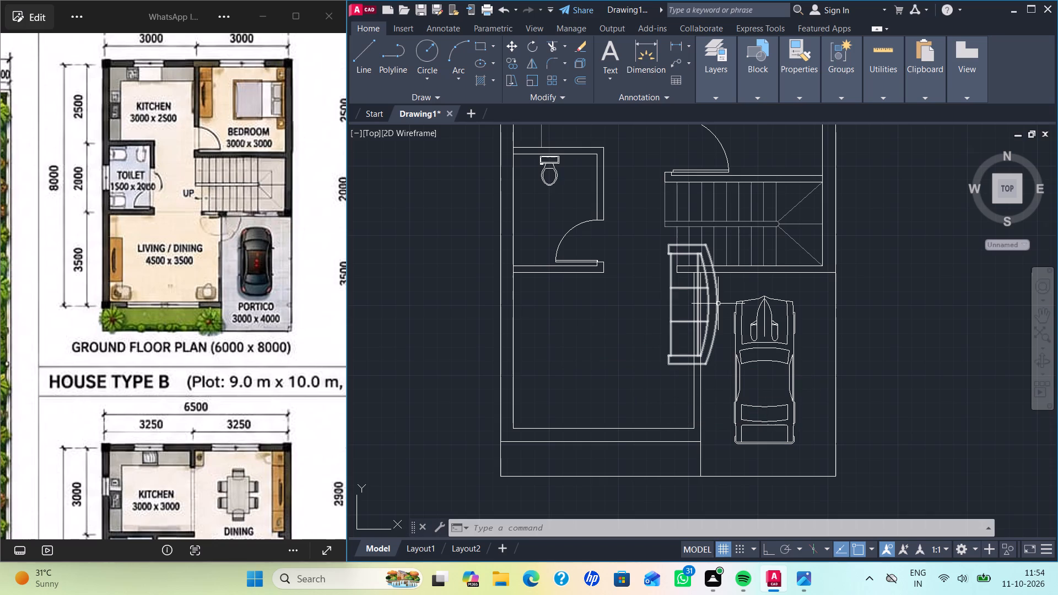
Move the rotated sofa southwest so it lies fully inside the living/dining room.
{"action": "left_click", "coordinate": [718, 304]}
{"action": "left_click", "coordinate": [718, 301]}
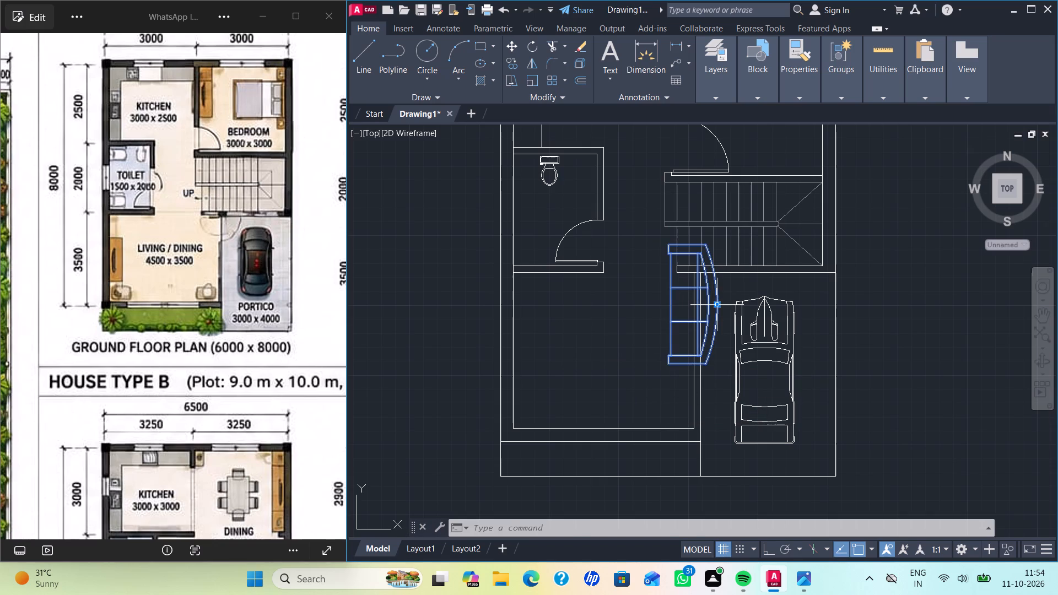
{"action": "left_click", "coordinate": [717, 305]}
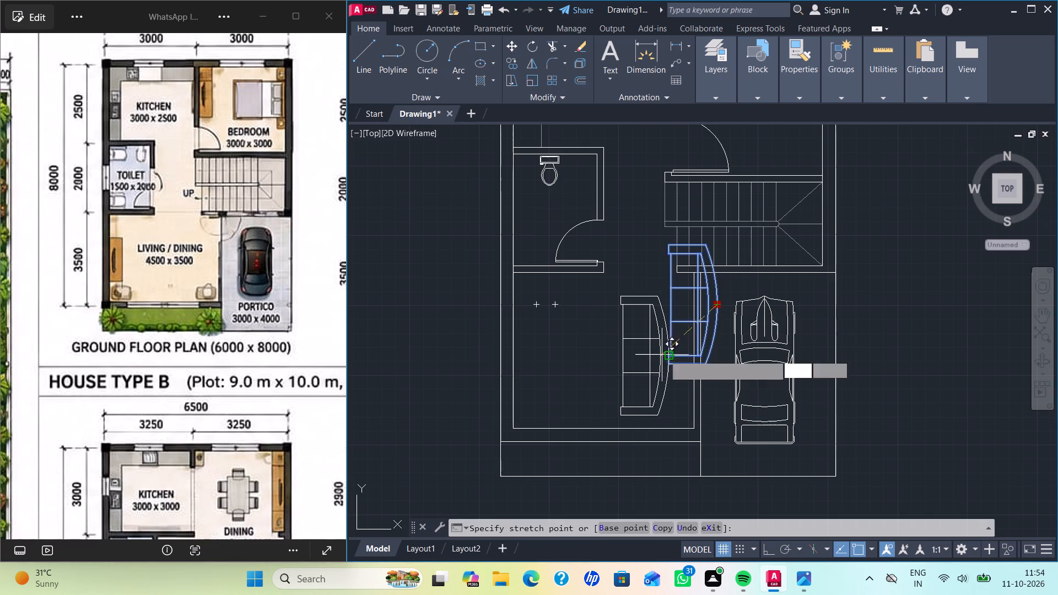
{"action": "left_click", "coordinate": [666, 355]}
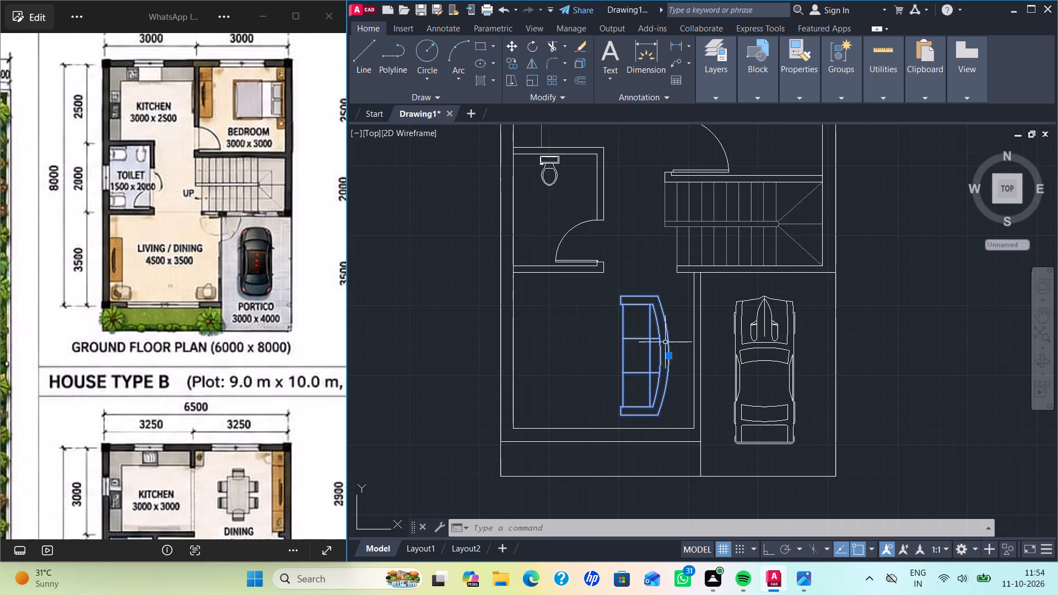
Scale the sofa down to roughly 70% of its size from its southeast corner.
{"action": "type", "text": "SC"}
{"action": "key", "text": "Return"}
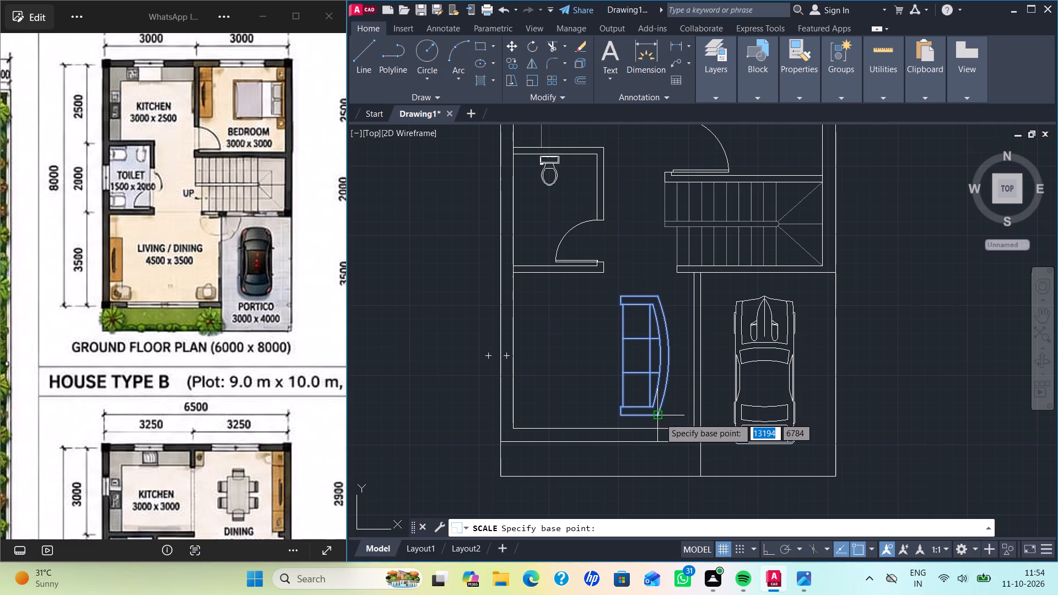
{"action": "left_click_drag", "start_coordinate": [659, 418], "coordinate": [659, 410]}
{"action": "left_click", "coordinate": [659, 374]}
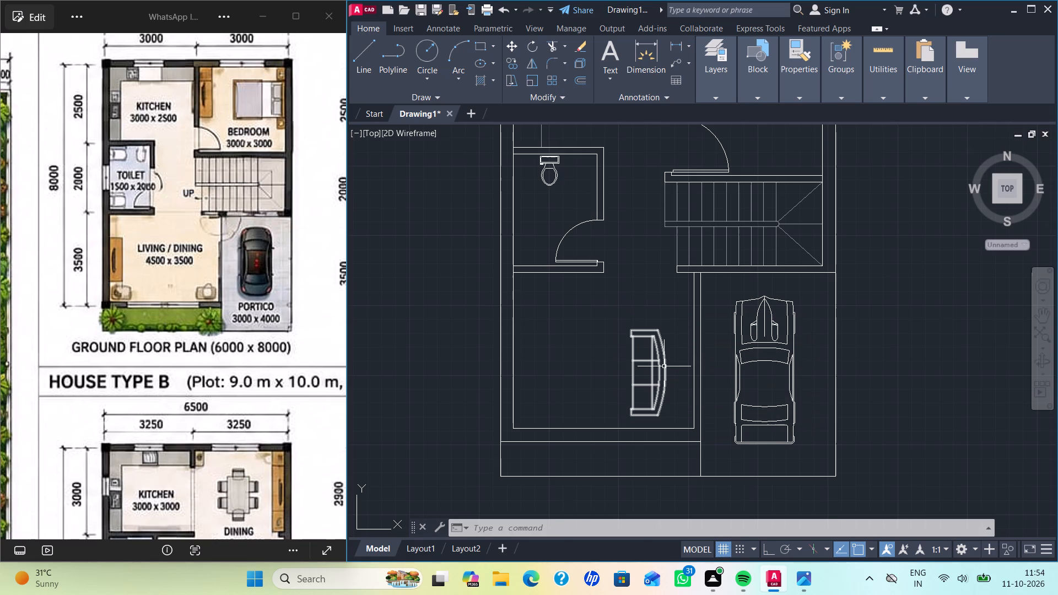
Move the sofa east so its curved back sits just inside the living room's east wall.
{"action": "left_click", "coordinate": [664, 366]}
{"action": "left_click", "coordinate": [665, 371]}
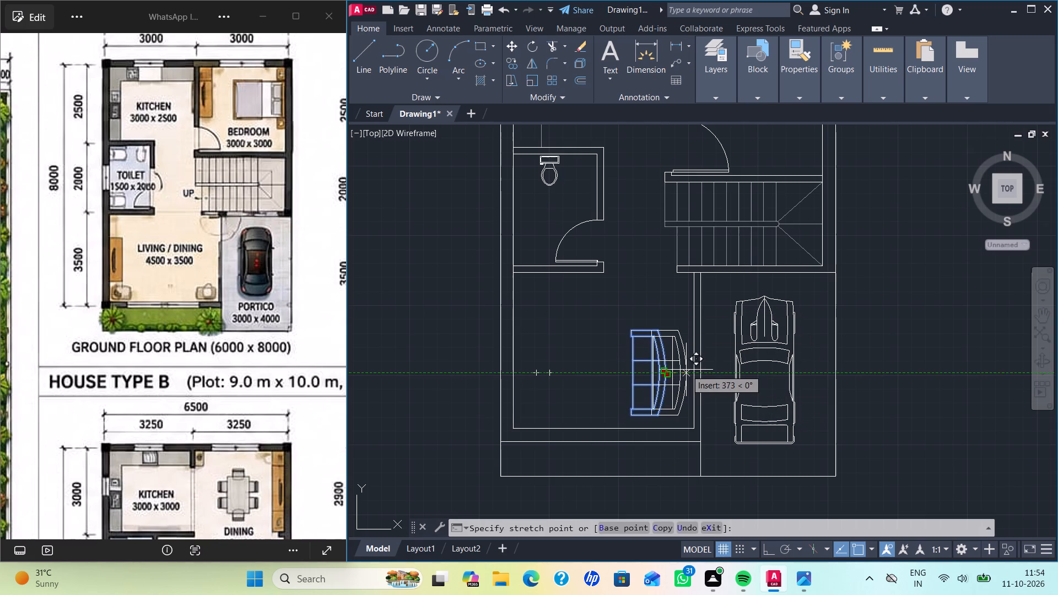
{"action": "scroll", "coordinate": [687, 370], "scroll_direction": "up", "scroll_amount": 2}
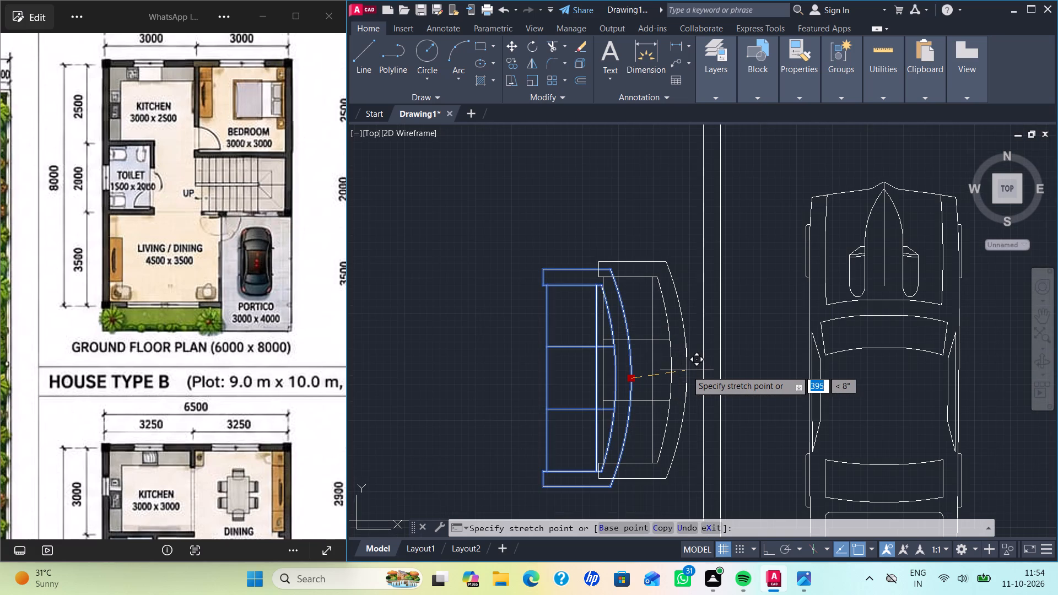
{"action": "left_click", "coordinate": [694, 374]}
{"action": "scroll", "coordinate": [695, 378], "scroll_direction": "down", "scroll_amount": 3}
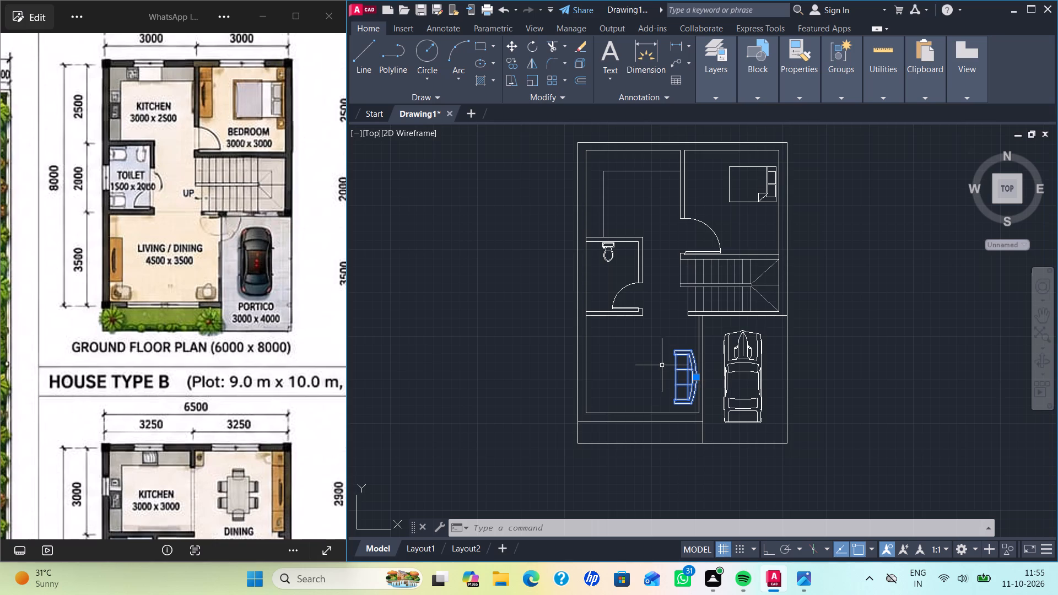
{"action": "key", "text": "Escape"}
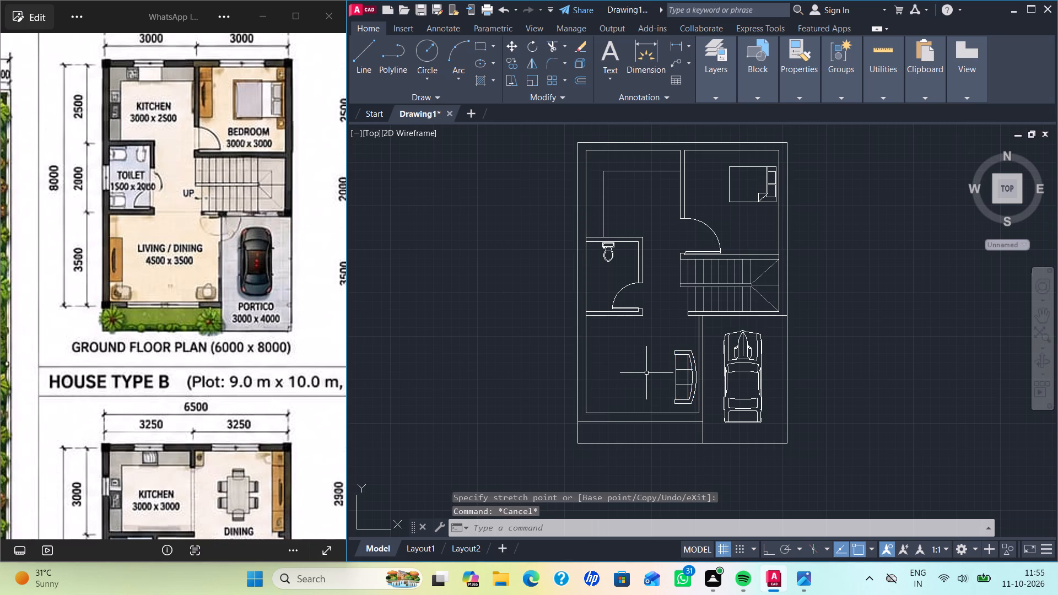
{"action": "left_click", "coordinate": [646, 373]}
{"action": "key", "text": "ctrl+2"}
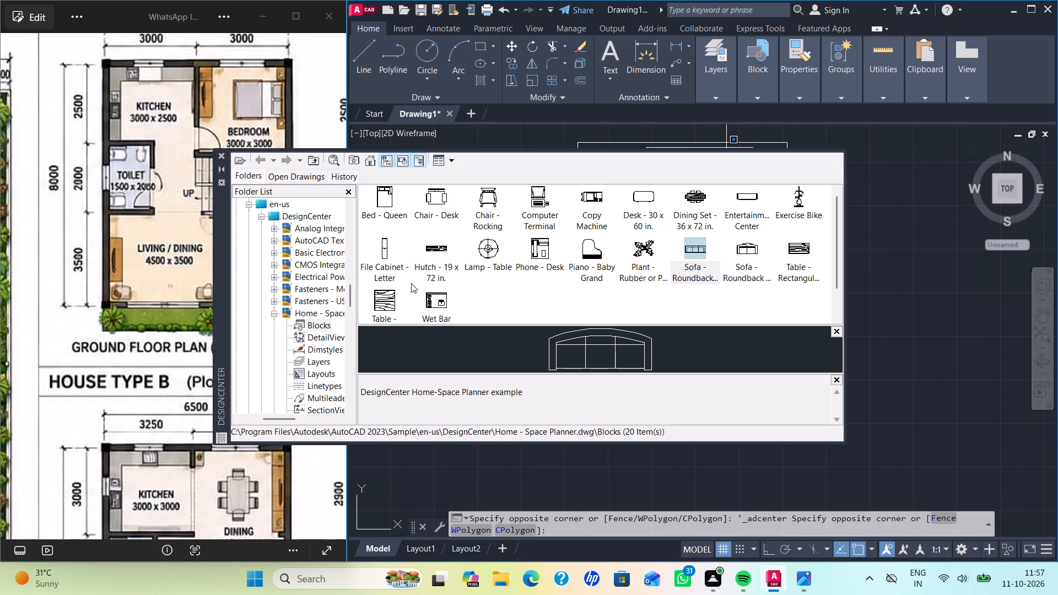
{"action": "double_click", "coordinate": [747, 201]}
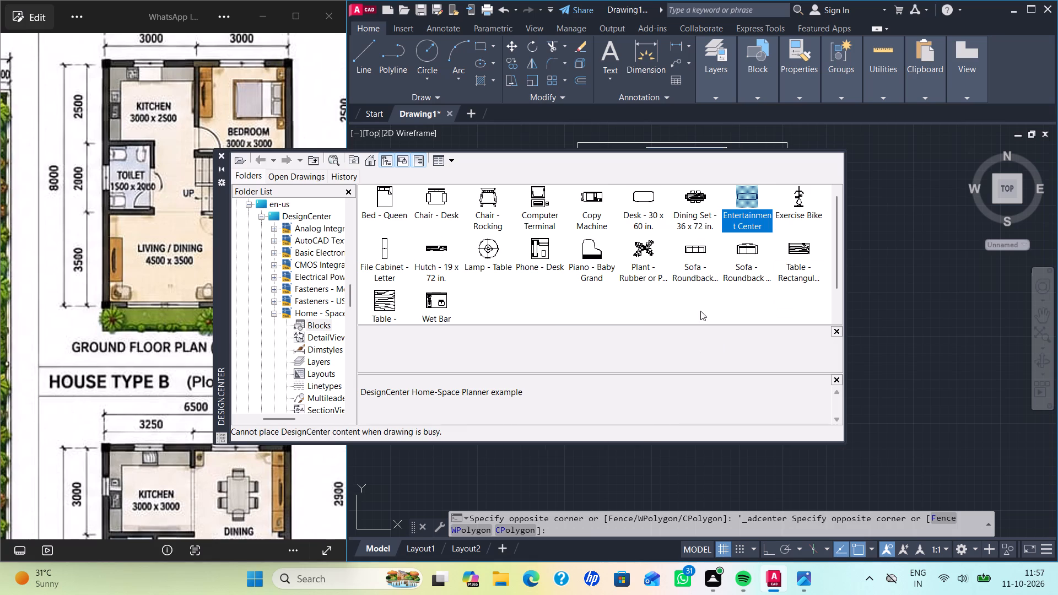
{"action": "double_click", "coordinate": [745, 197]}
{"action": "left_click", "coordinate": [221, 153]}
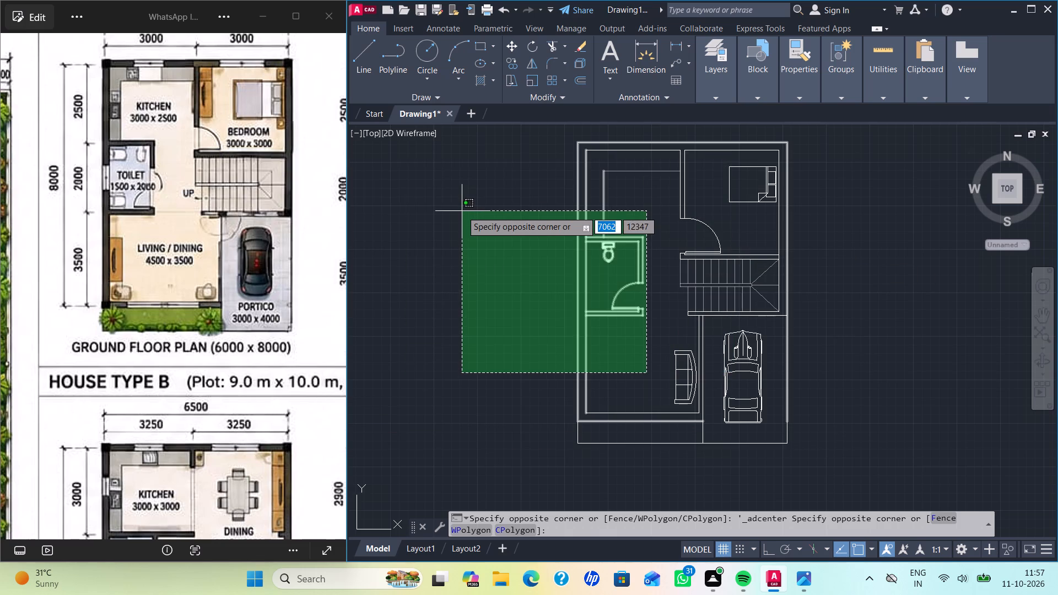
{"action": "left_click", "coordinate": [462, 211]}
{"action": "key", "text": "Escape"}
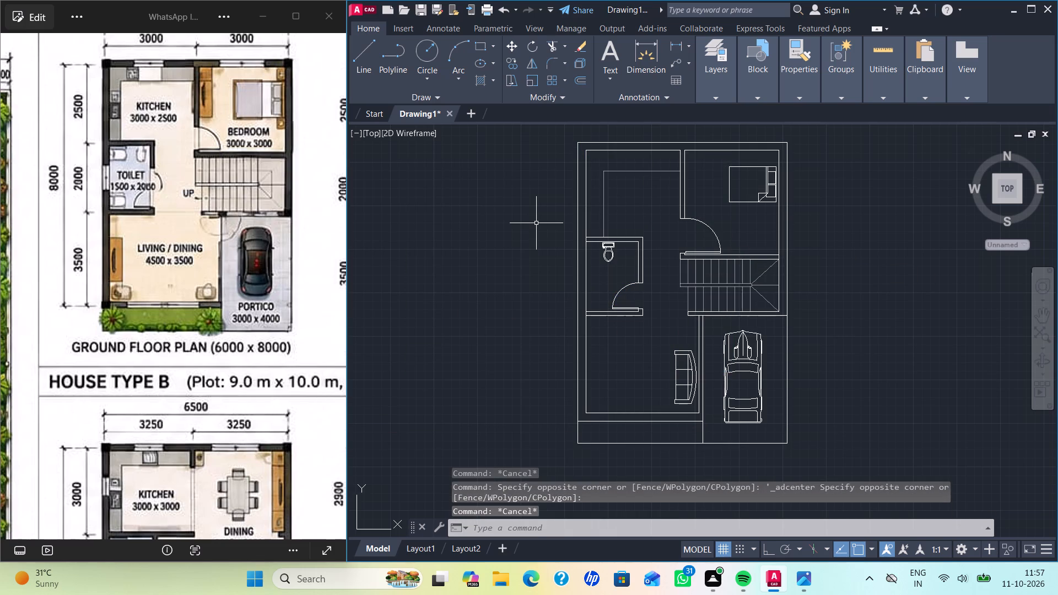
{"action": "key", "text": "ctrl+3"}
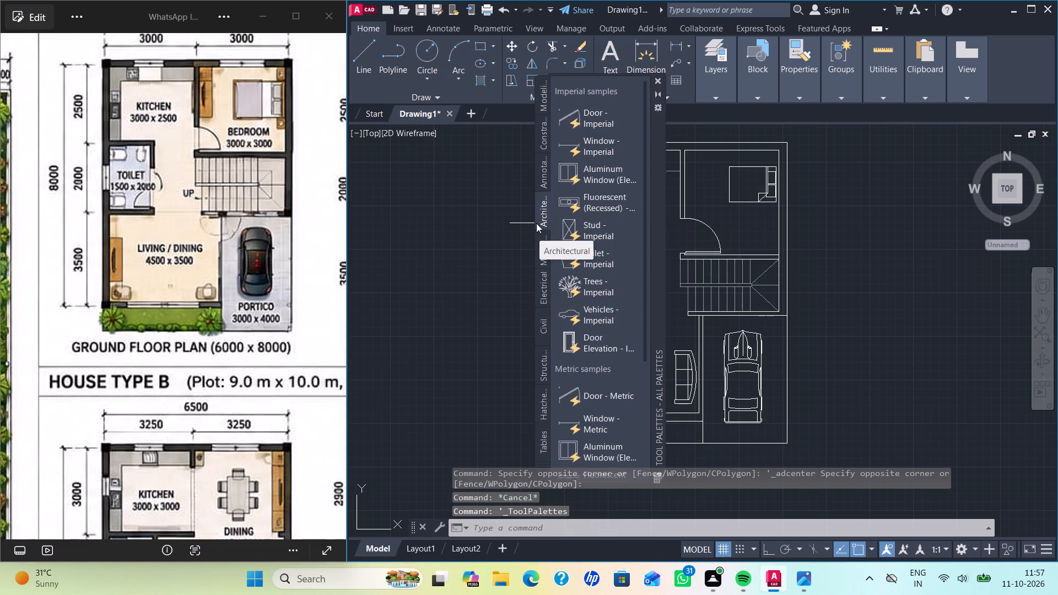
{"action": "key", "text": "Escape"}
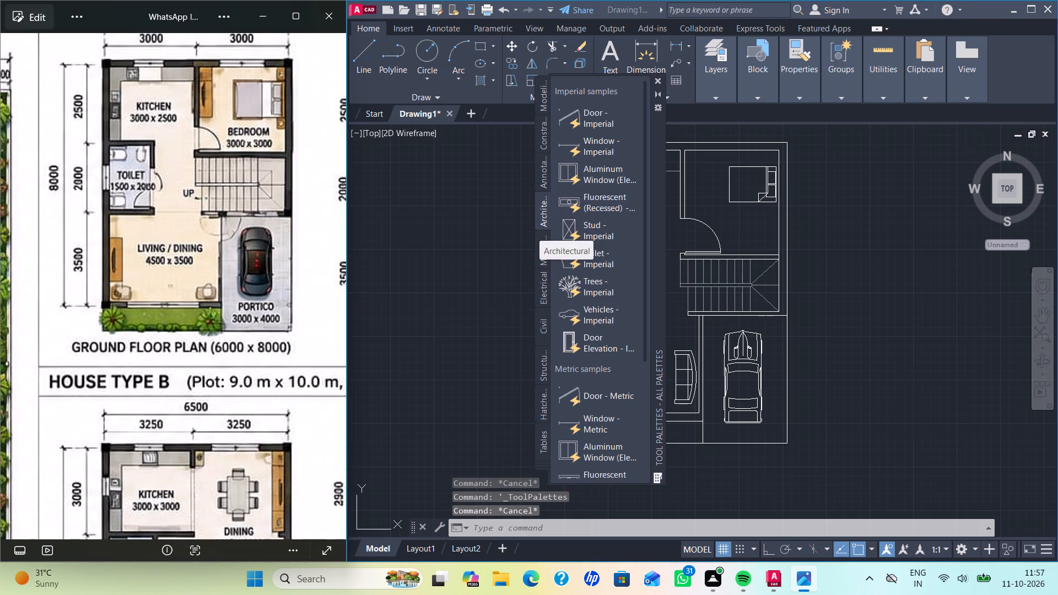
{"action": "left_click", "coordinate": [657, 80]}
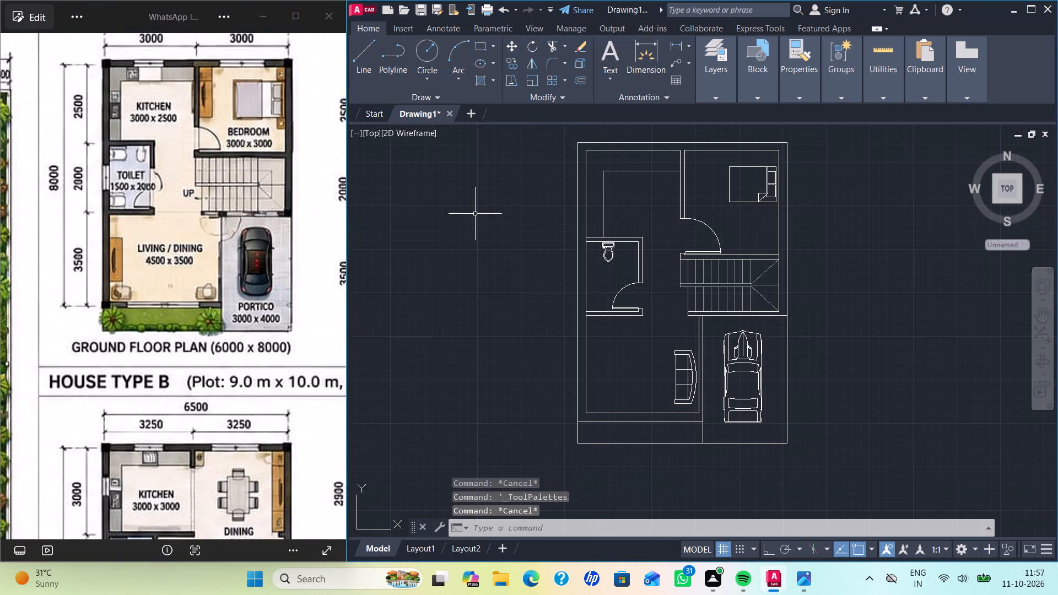
Insert the Entertainment Center block from the Home - Space Planner library in the empty area east of the plan.
{"action": "key", "text": "ctrl+2"}
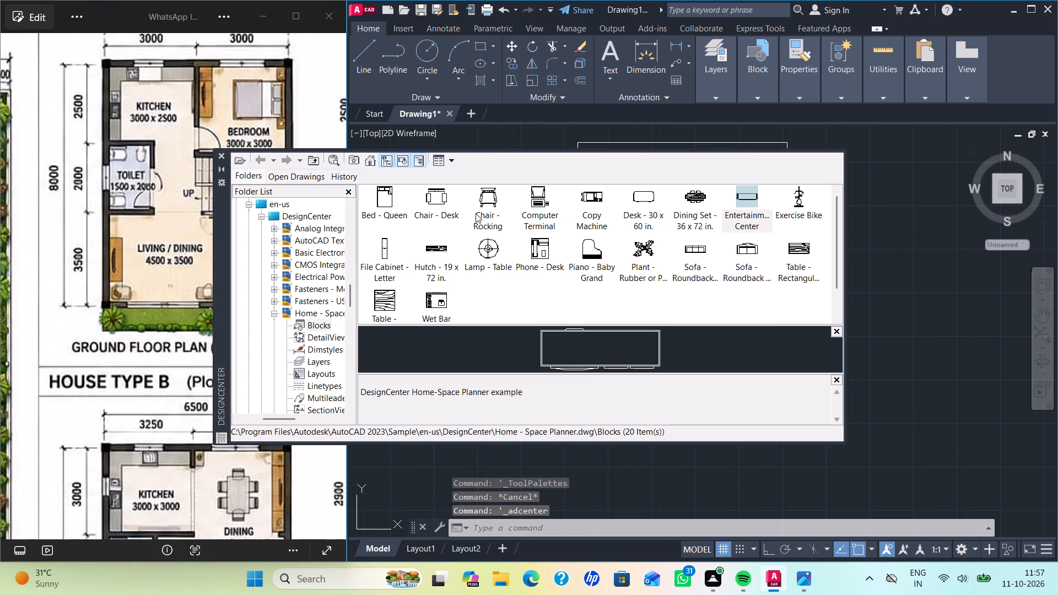
{"action": "double_click", "coordinate": [742, 202]}
{"action": "left_click", "coordinate": [786, 375]}
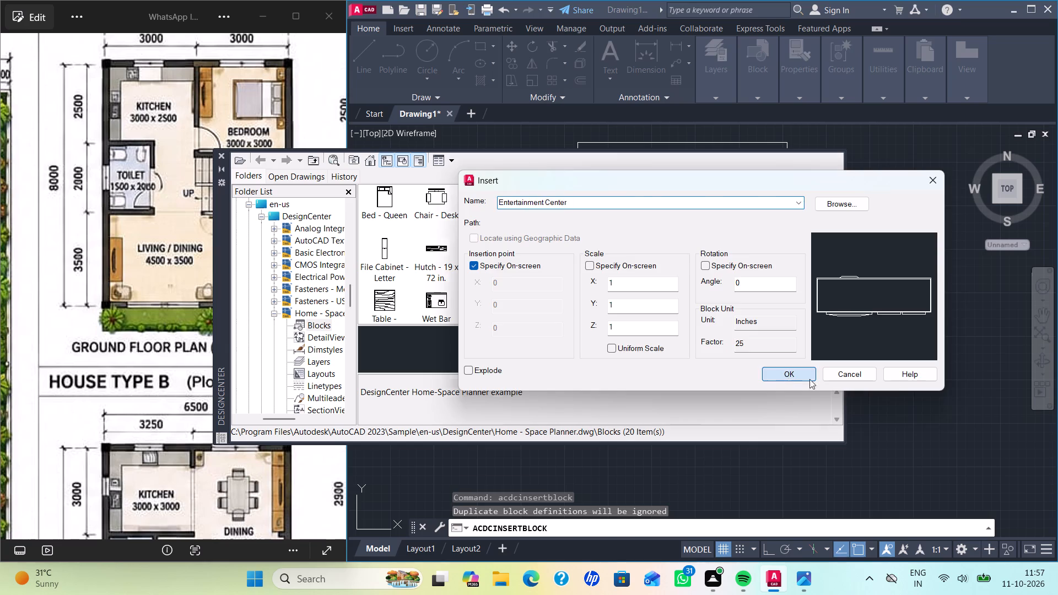
{"action": "left_click", "coordinate": [898, 368]}
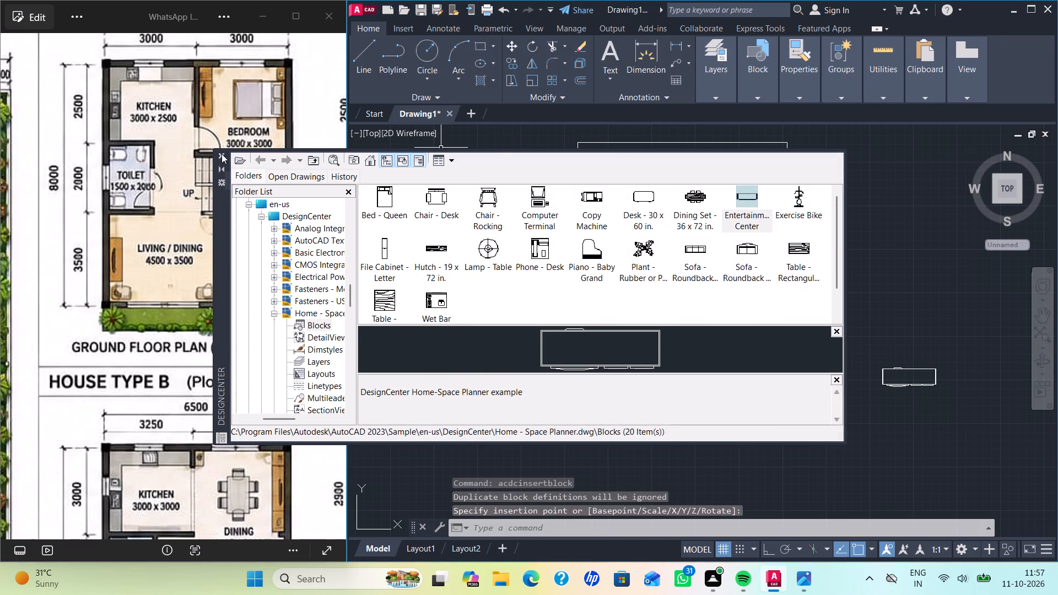
{"action": "left_click", "coordinate": [222, 154]}
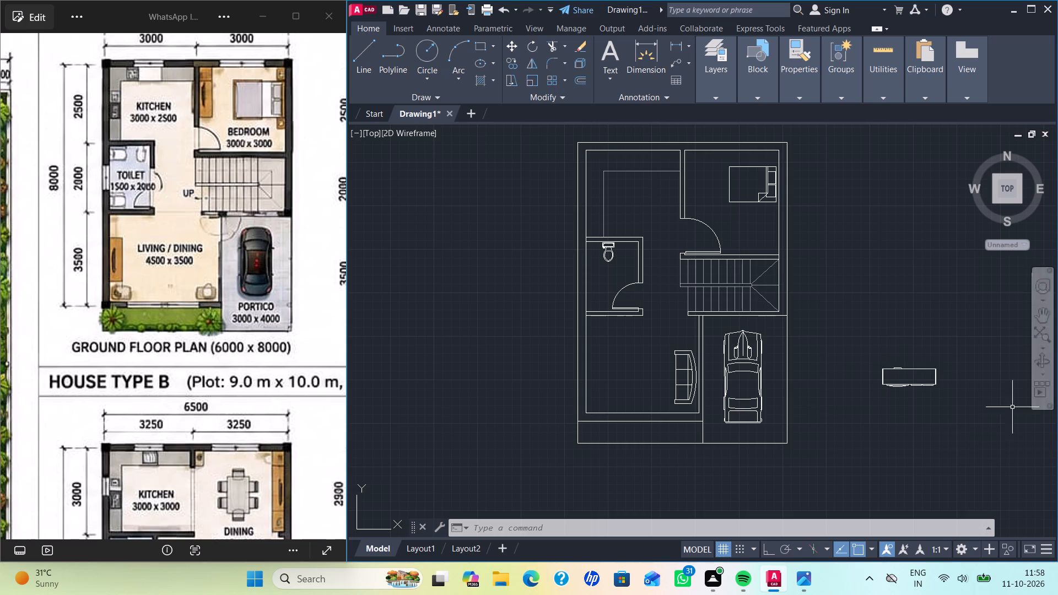
Scale the entertainment center down to roughly 40% of its size from its southwest corner.
{"action": "left_click", "coordinate": [927, 370]}
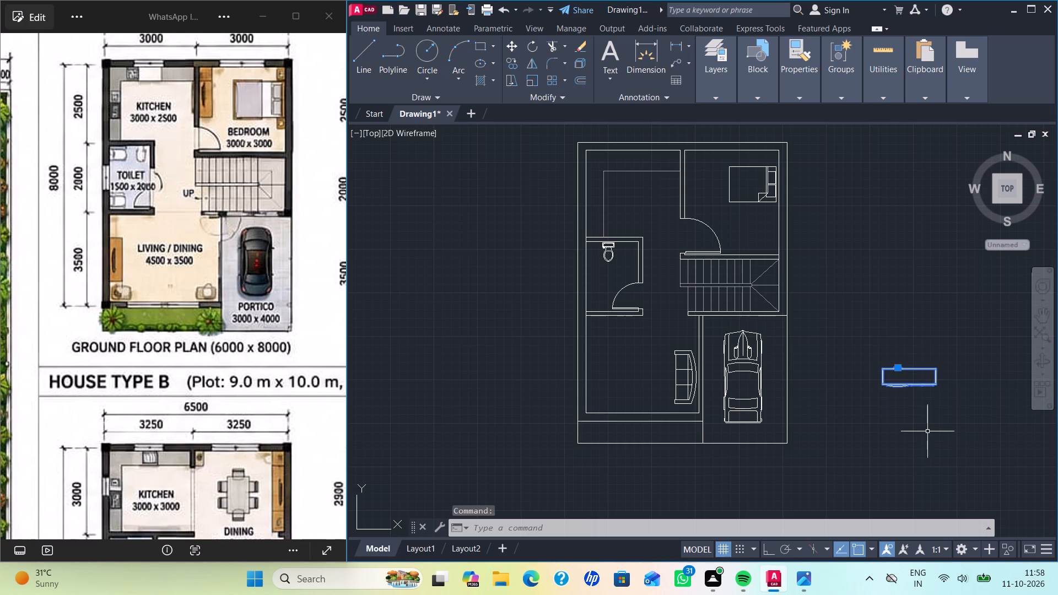
{"action": "type", "text": "SC"}
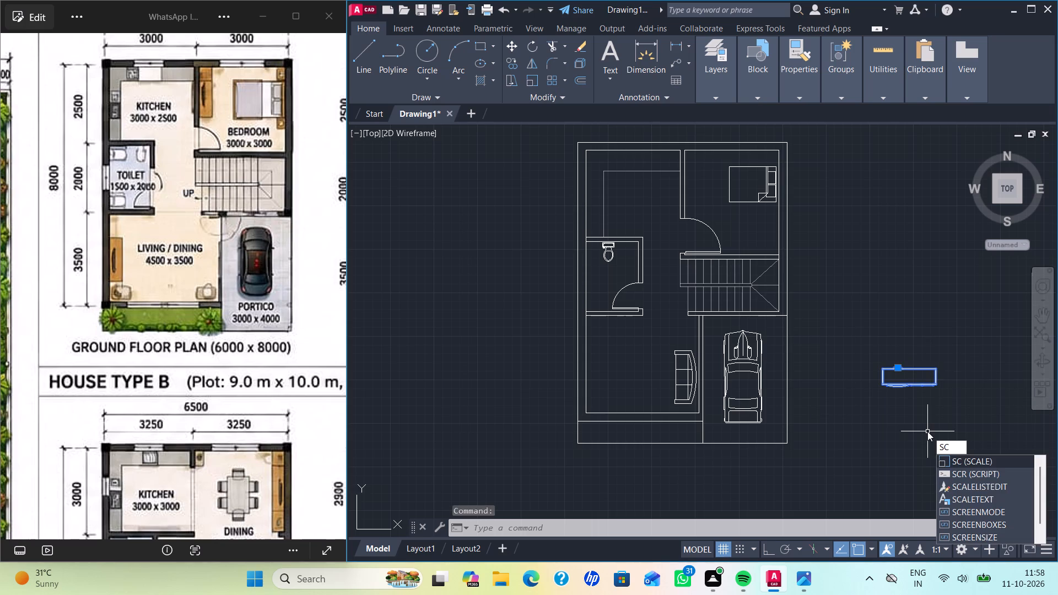
{"action": "left_click", "coordinate": [970, 456]}
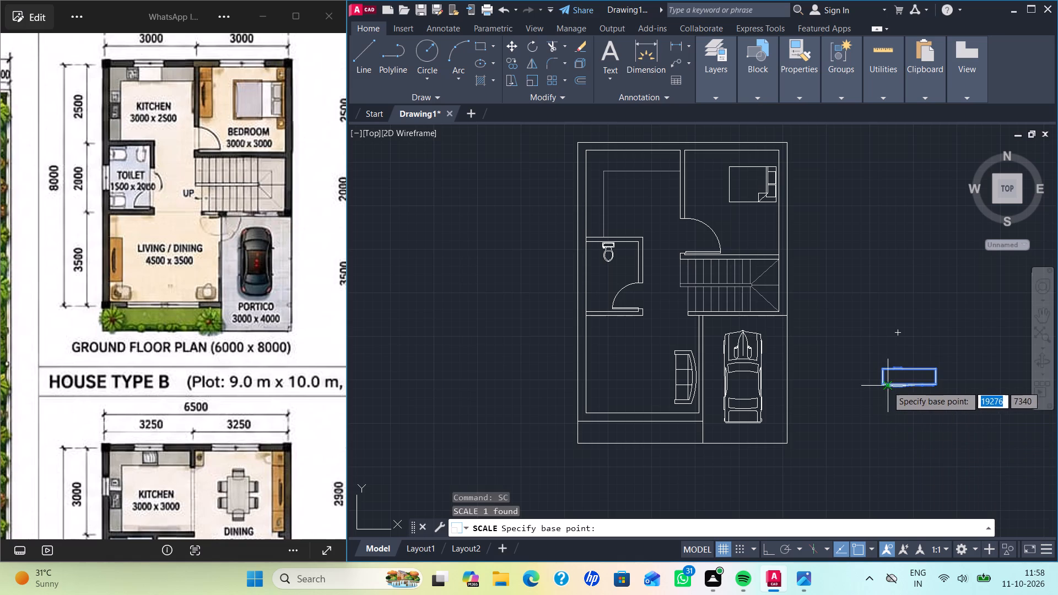
{"action": "scroll", "coordinate": [875, 384], "scroll_direction": "up", "scroll_amount": 2}
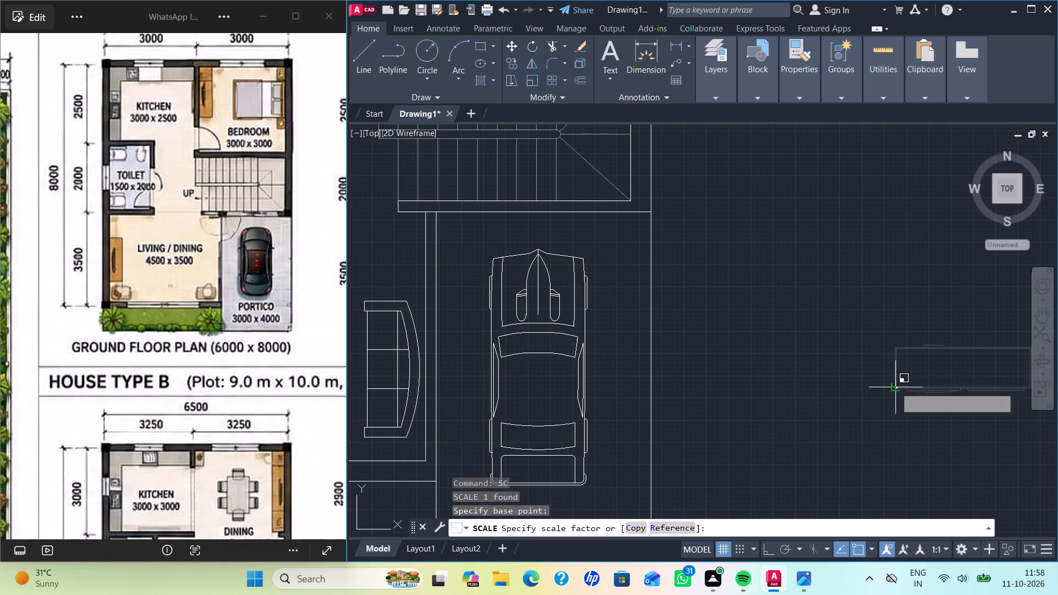
{"action": "left_click", "coordinate": [895, 387]}
{"action": "left_click", "coordinate": [922, 386]}
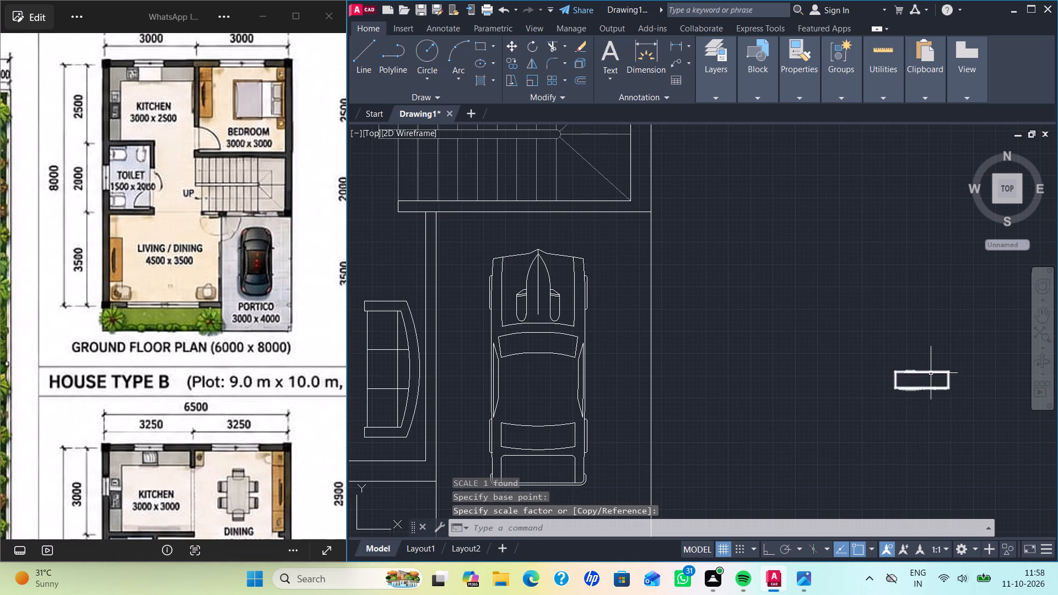
Rotate the entertainment center 270° about its northwest corner so that it stands vertically.
{"action": "left_click", "coordinate": [931, 373]}
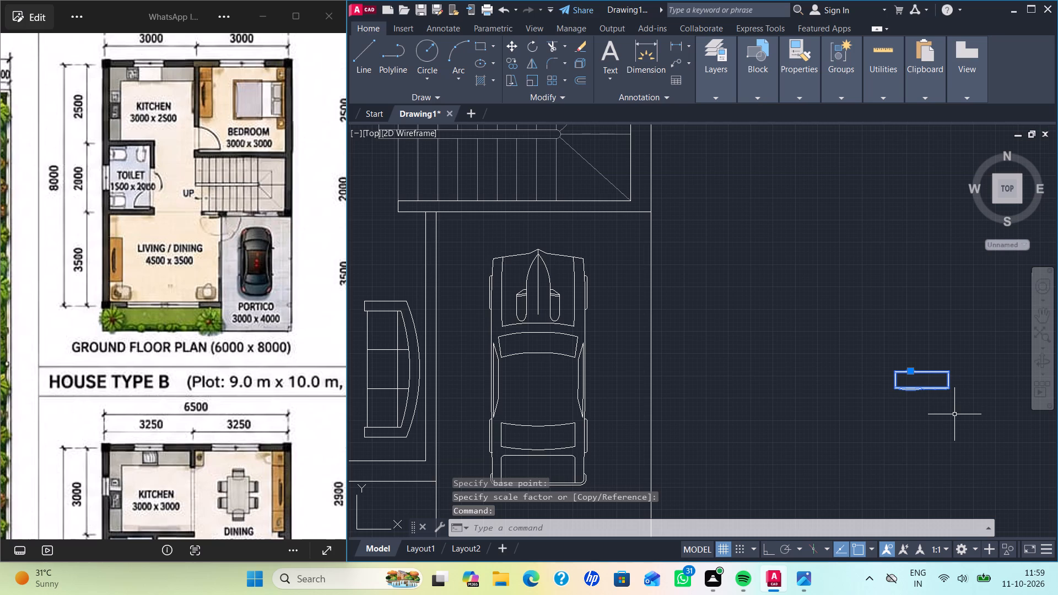
{"action": "type", "text": "RP"}
{"action": "key", "text": "BackSpace"}
{"action": "key", "text": "o"}
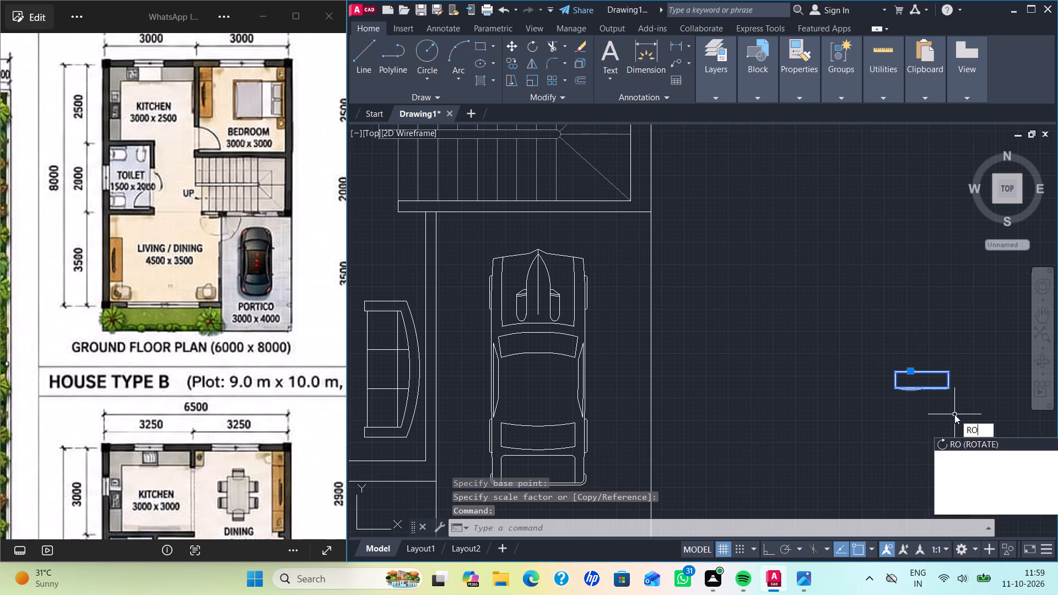
{"action": "key", "text": "Return"}
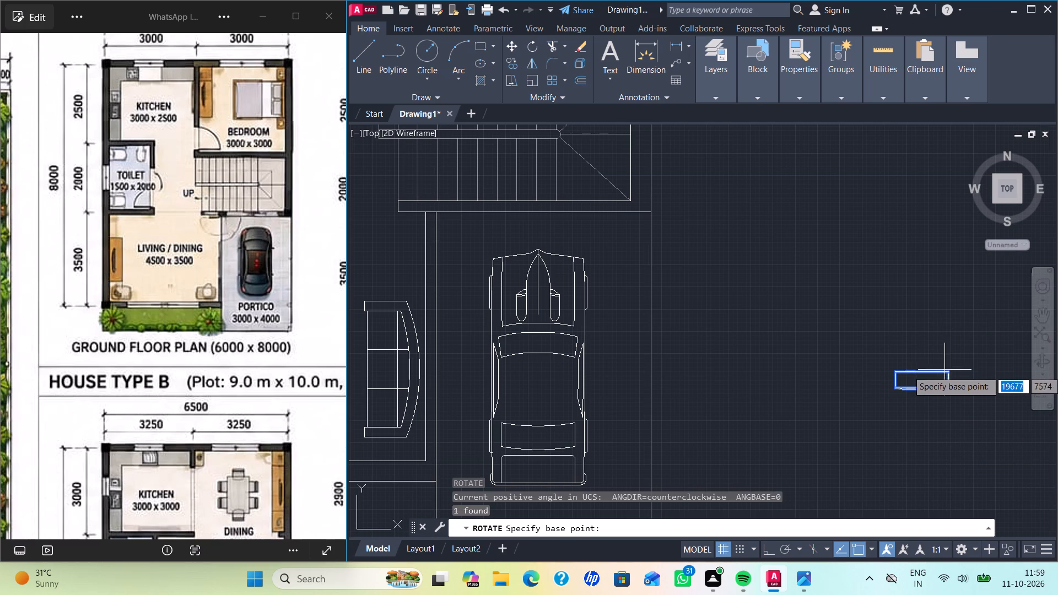
{"action": "left_click", "coordinate": [895, 371]}
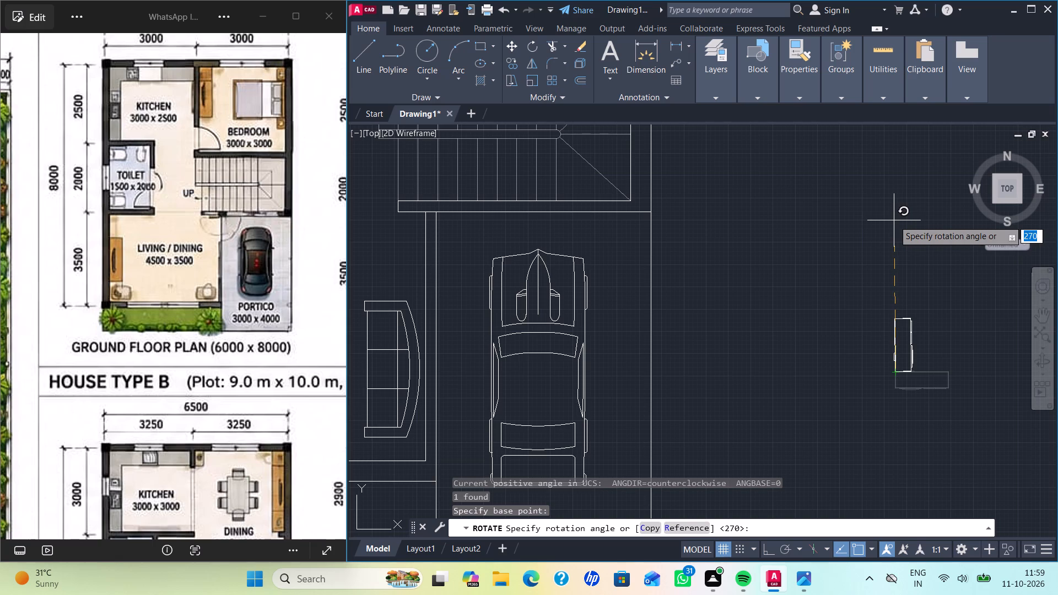
{"action": "key", "text": "F8"}
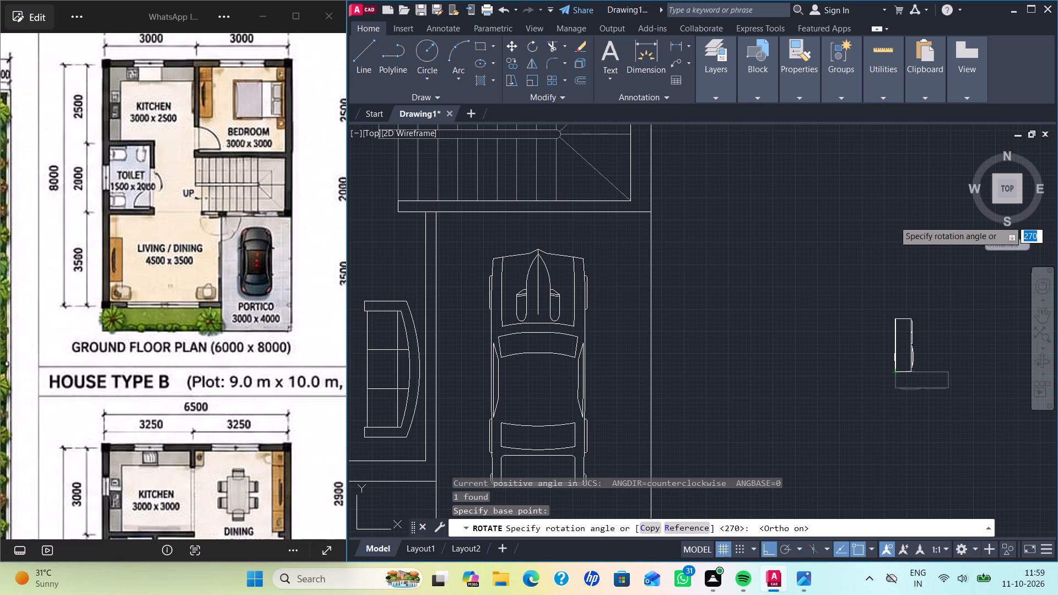
{"action": "key", "text": "Return"}
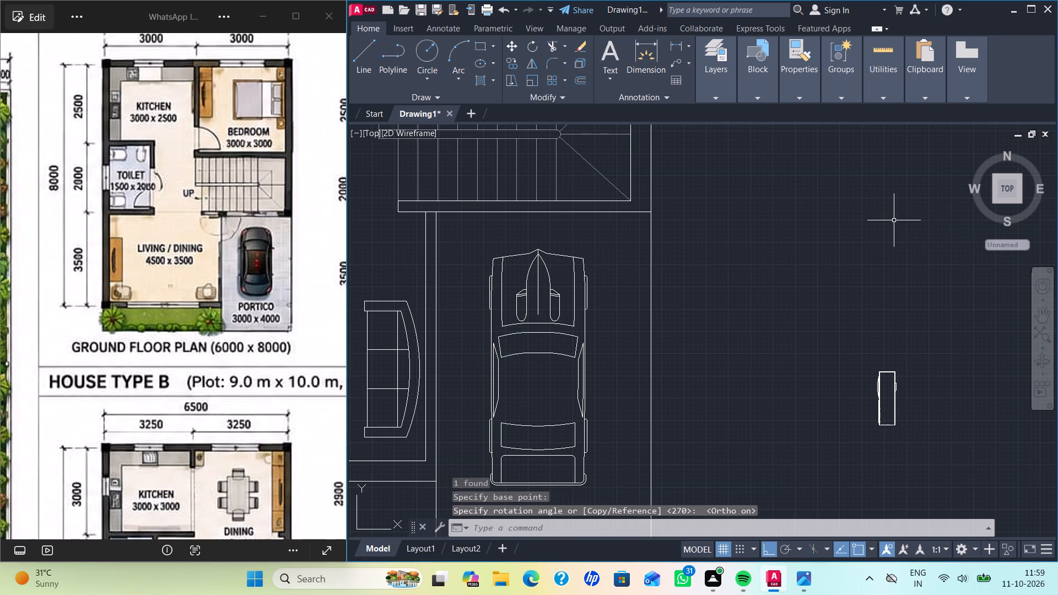
{"action": "key", "text": "F8"}
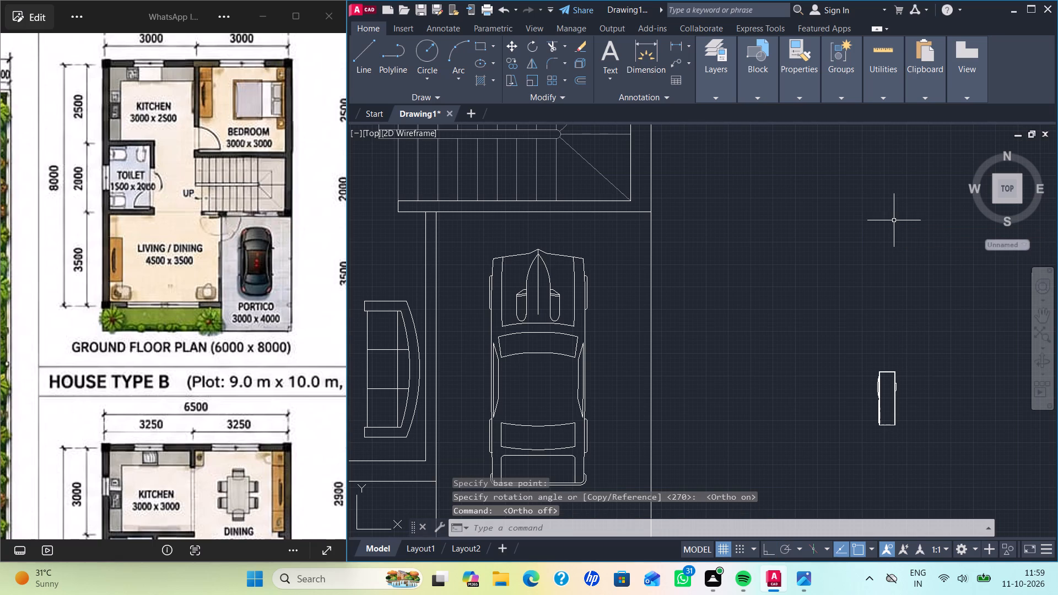
Rotate the entertainment center 180° about its southeast corner so its curved front faces east.
{"action": "scroll", "coordinate": [938, 450], "scroll_direction": "down", "scroll_amount": 1}
{"action": "middle_click_drag", "start_coordinate": [949, 446], "coordinate": [949, 427]}
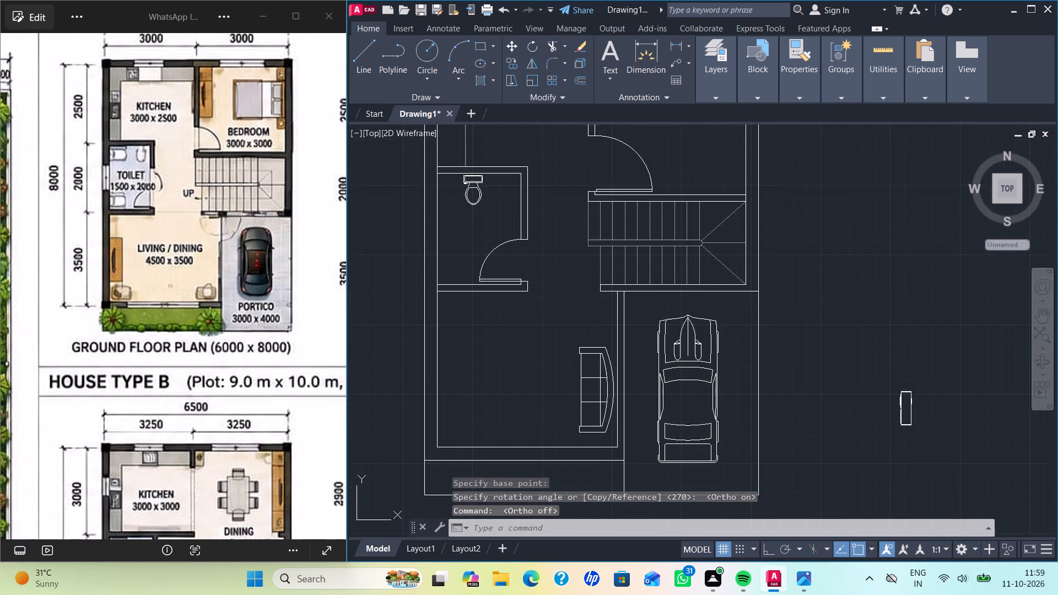
{"action": "middle_click_drag", "start_coordinate": [949, 427], "coordinate": [946, 396]}
{"action": "left_click_drag", "start_coordinate": [930, 426], "coordinate": [925, 384]}
{"action": "left_click", "coordinate": [870, 296]}
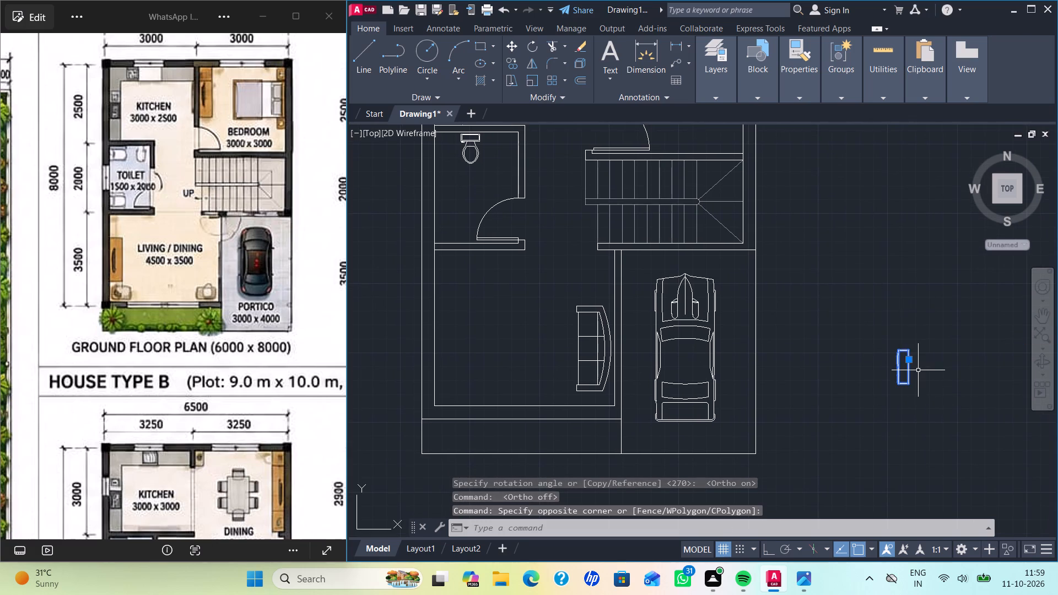
{"action": "type", "text": "RO"}
{"action": "key", "text": "Return"}
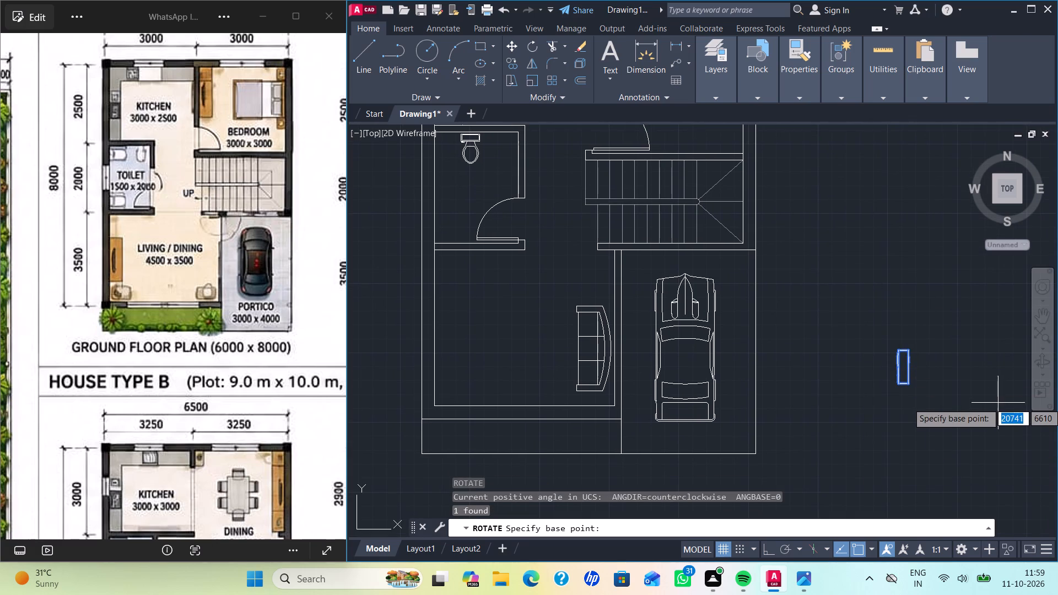
{"action": "middle_click_drag", "start_coordinate": [1002, 409], "coordinate": [844, 416]}
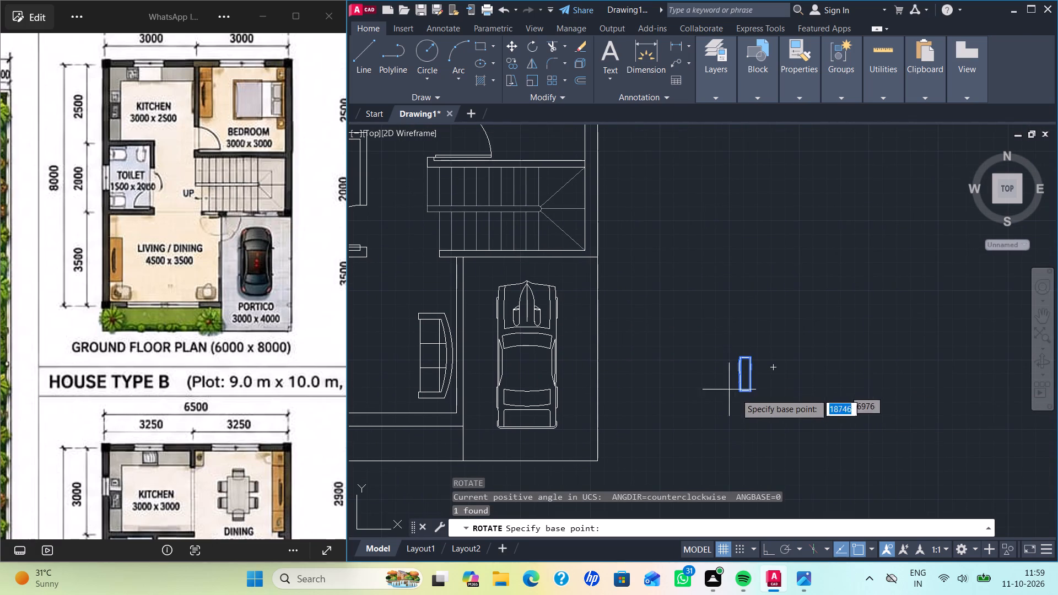
{"action": "left_click", "coordinate": [750, 391]}
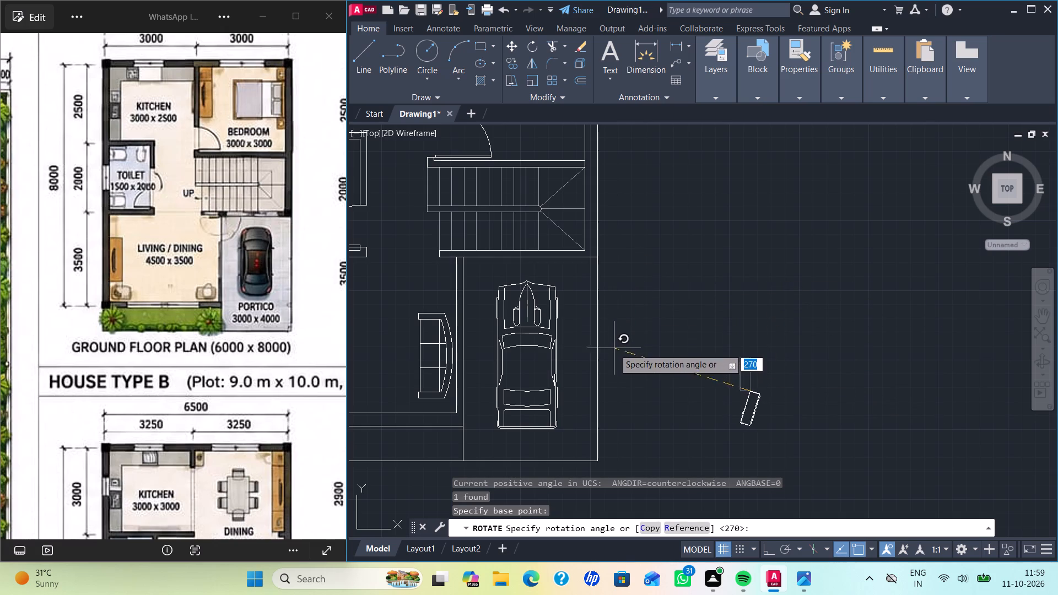
{"action": "left_click", "coordinate": [594, 390]}
Move the entertainment center by its northwest corner onto the inner face of the living room's west wall, opposite the sofa.
{"action": "left_click_drag", "start_coordinate": [827, 476], "coordinate": [825, 468]}
{"action": "left_click", "coordinate": [729, 374]}
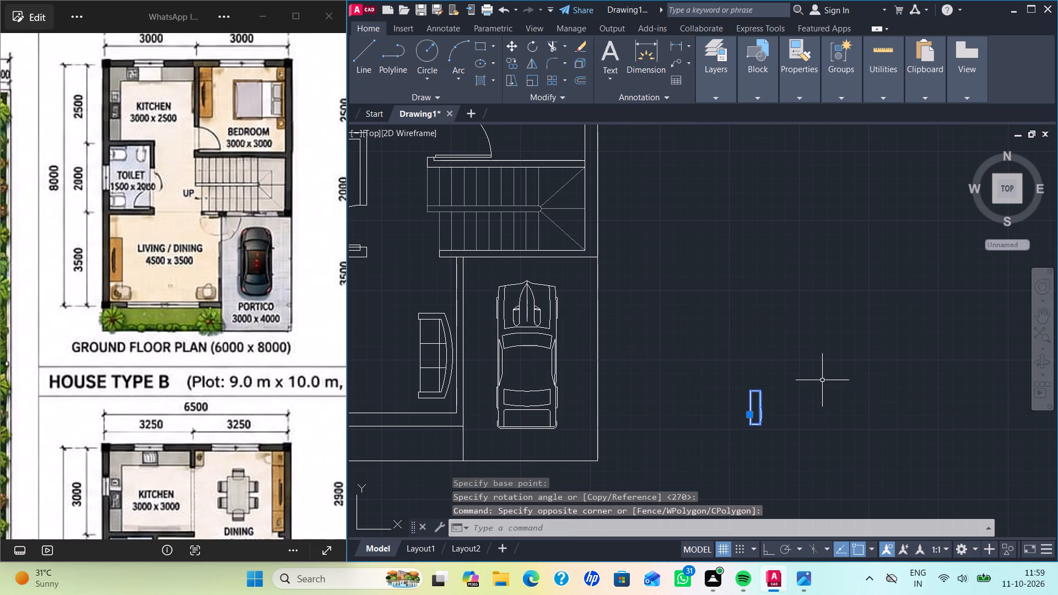
{"action": "key", "text": "m"}
{"action": "key", "text": "Return"}
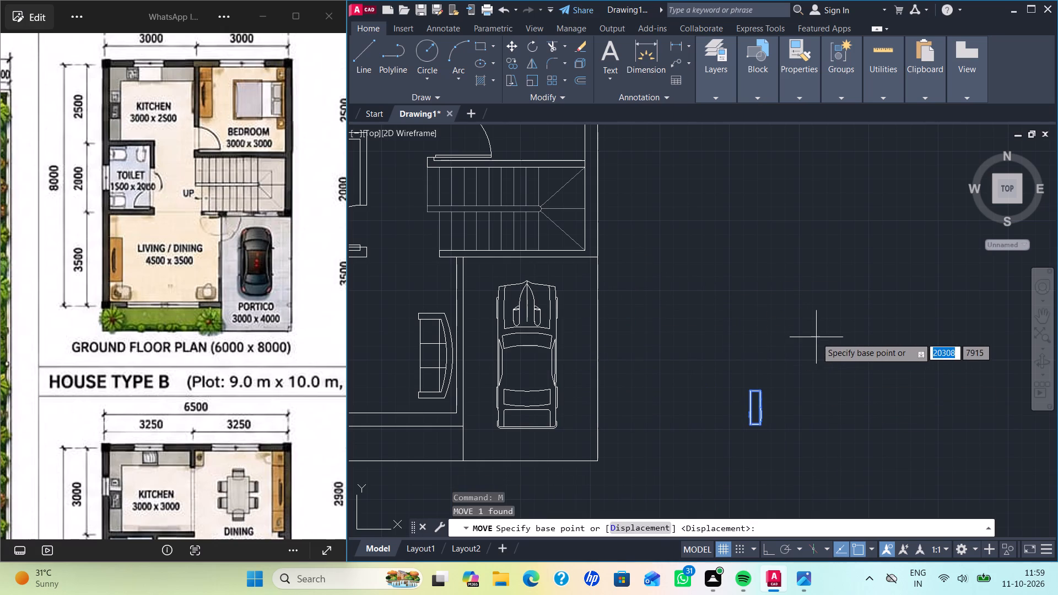
{"action": "left_click", "coordinate": [748, 391]}
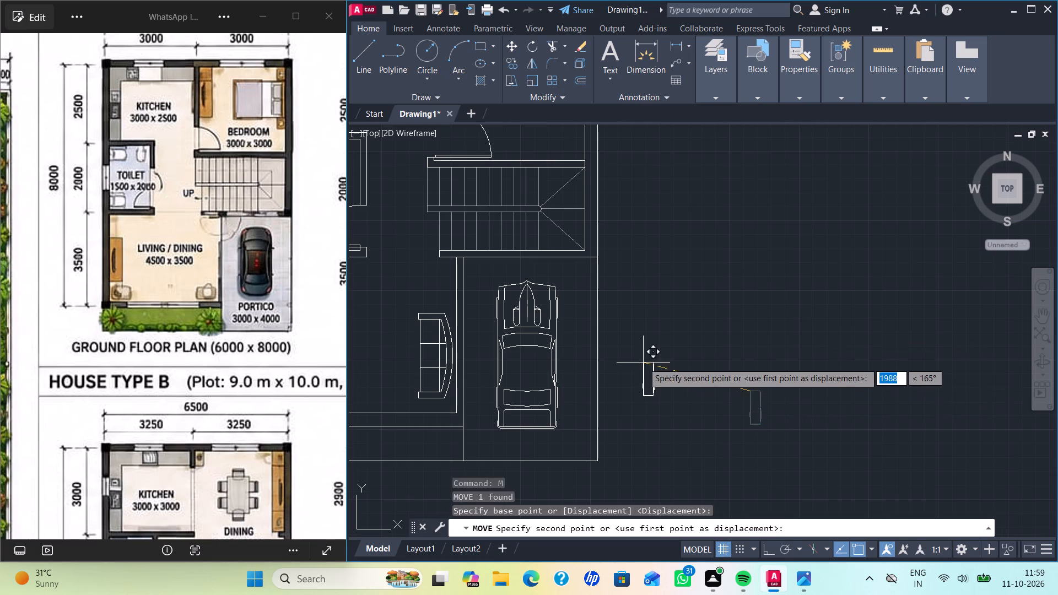
{"action": "scroll", "coordinate": [643, 363], "scroll_direction": "down", "scroll_amount": 1}
{"action": "middle_click_drag", "start_coordinate": [649, 361], "coordinate": [857, 373]}
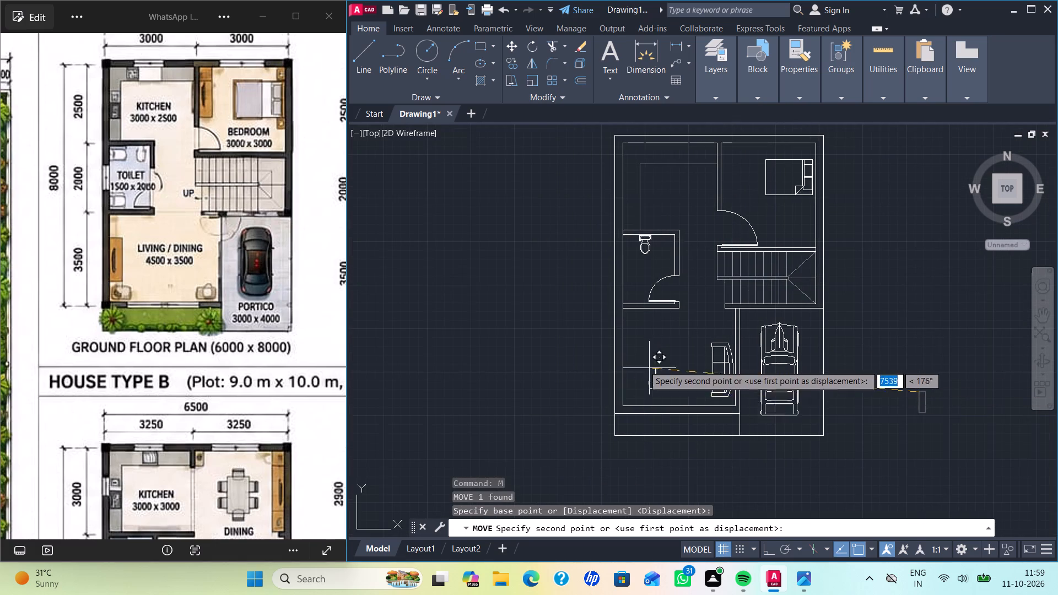
{"action": "scroll", "coordinate": [638, 362], "scroll_direction": "up", "scroll_amount": 3}
{"action": "left_click", "coordinate": [574, 331]}
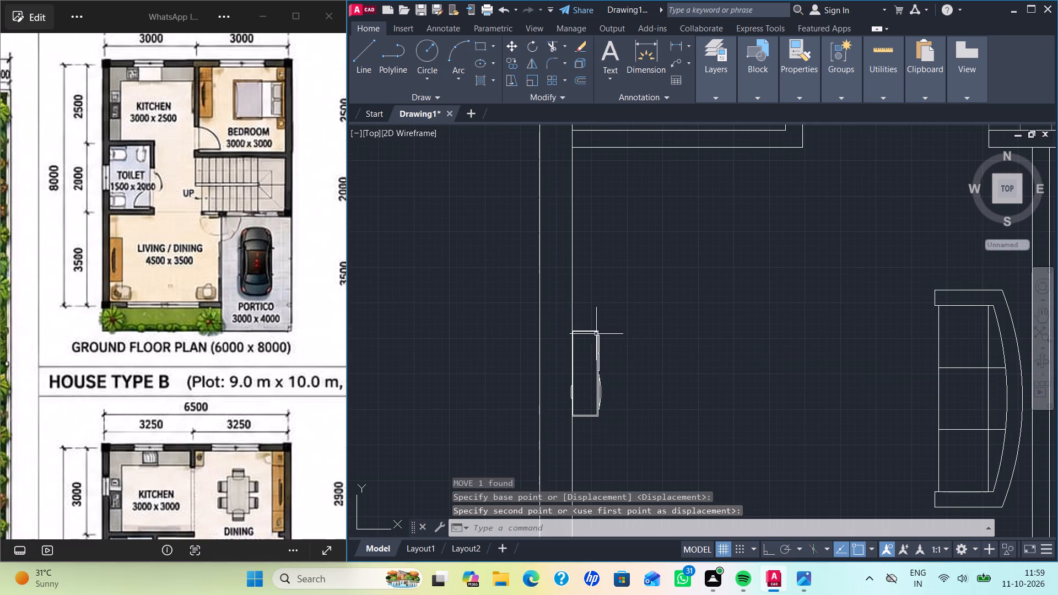
Shift the entertainment center slightly east so its rear projection sits against the inner face of the living room's west wall.
{"action": "left_click", "coordinate": [596, 337]}
{"action": "middle_click_drag", "start_coordinate": [622, 426], "coordinate": [631, 335]}
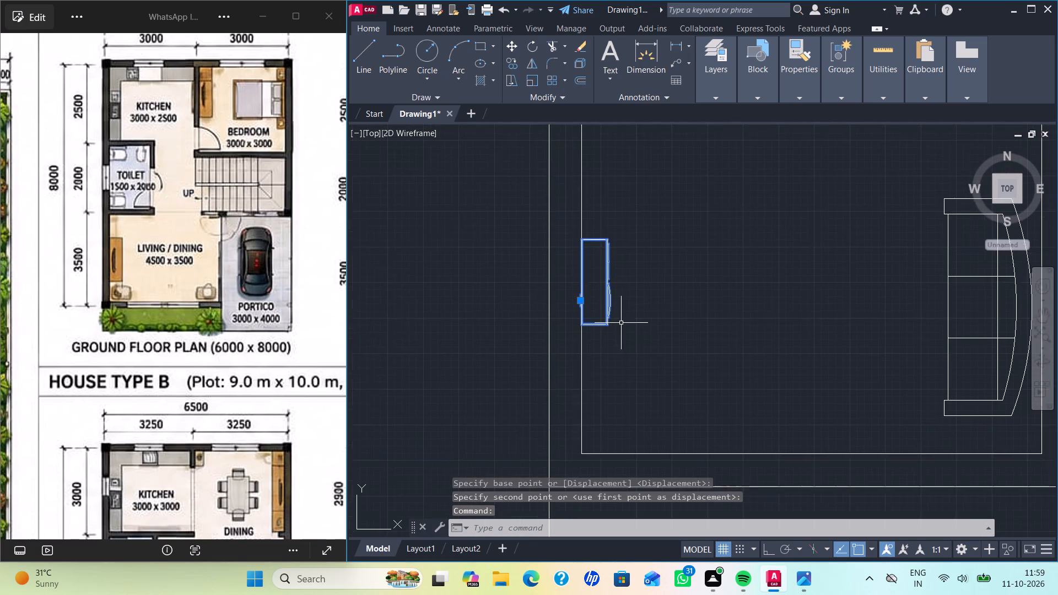
{"action": "scroll", "coordinate": [618, 323], "scroll_direction": "up", "scroll_amount": 2}
{"action": "middle_click_drag", "start_coordinate": [623, 336], "coordinate": [620, 381]}
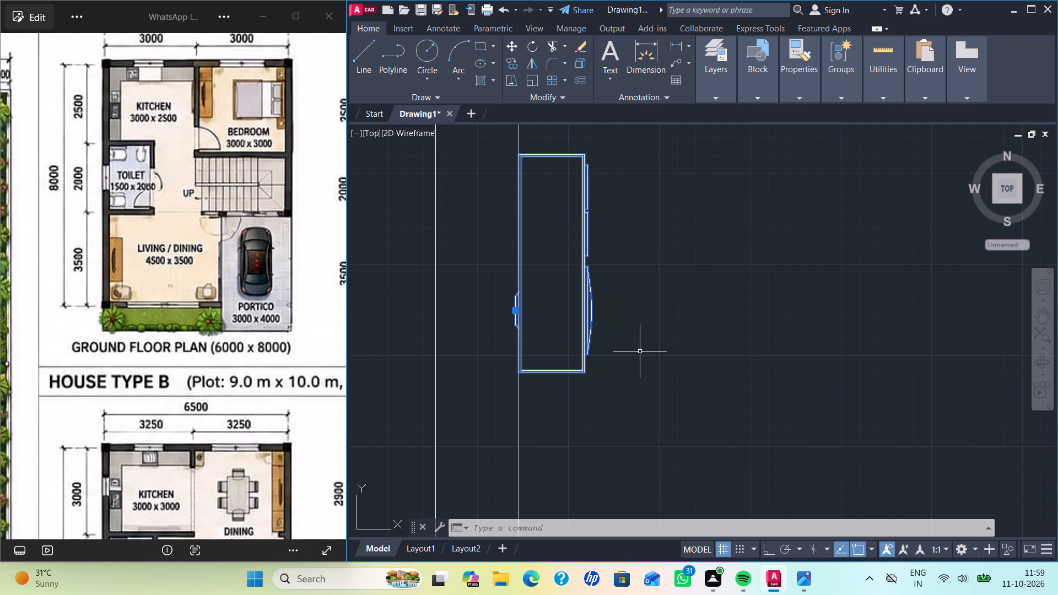
{"action": "key", "text": "m"}
{"action": "key", "text": "Return"}
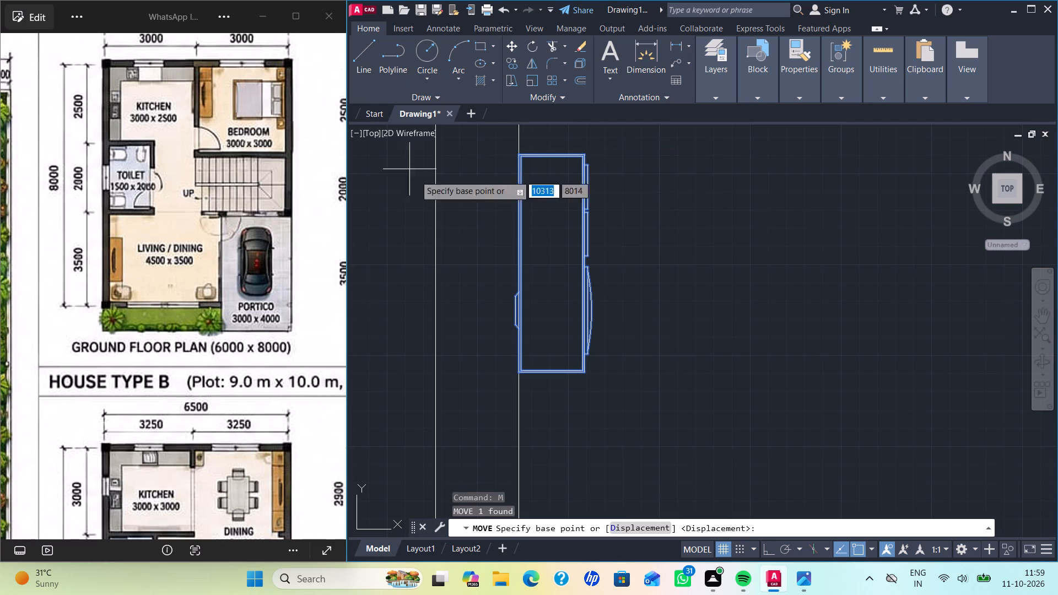
{"action": "scroll", "coordinate": [510, 306], "scroll_direction": "up", "scroll_amount": 3}
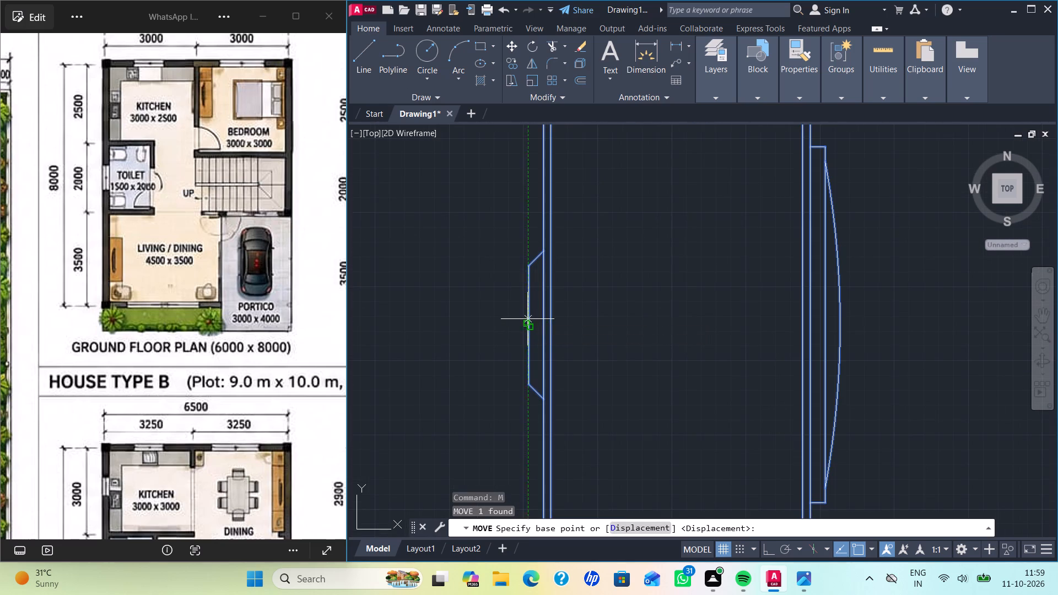
{"action": "left_click", "coordinate": [527, 319]}
{"action": "left_click", "coordinate": [543, 318]}
{"action": "scroll", "coordinate": [630, 327], "scroll_direction": "down", "scroll_amount": 5}
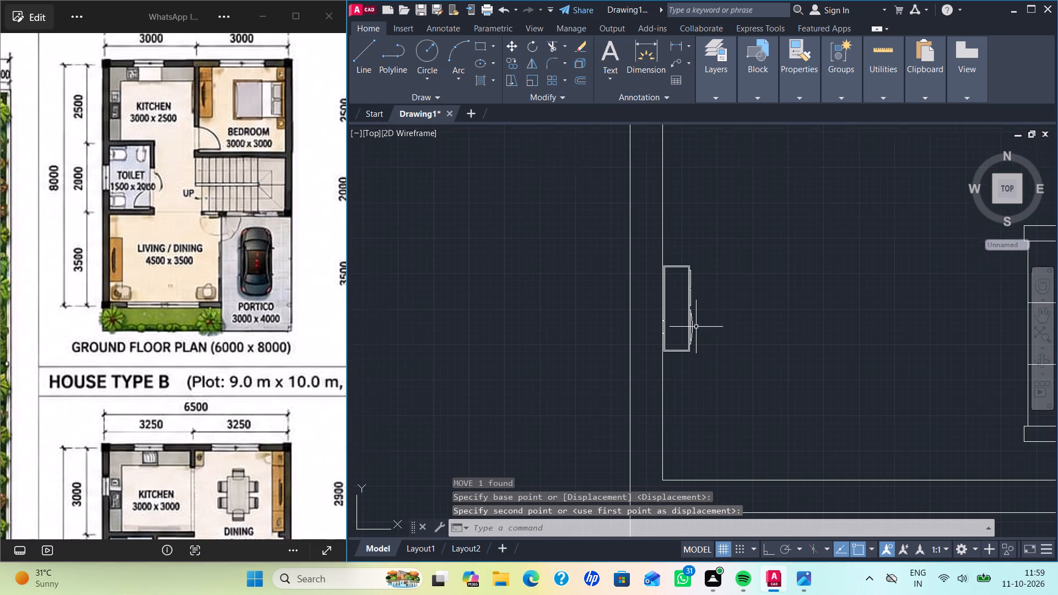
Copy the entertainment center into the bedroom, just inside its west wall and facing the bed.
{"action": "left_click", "coordinate": [688, 309]}
{"action": "type", "text": "CO"}
{"action": "key", "text": "Return"}
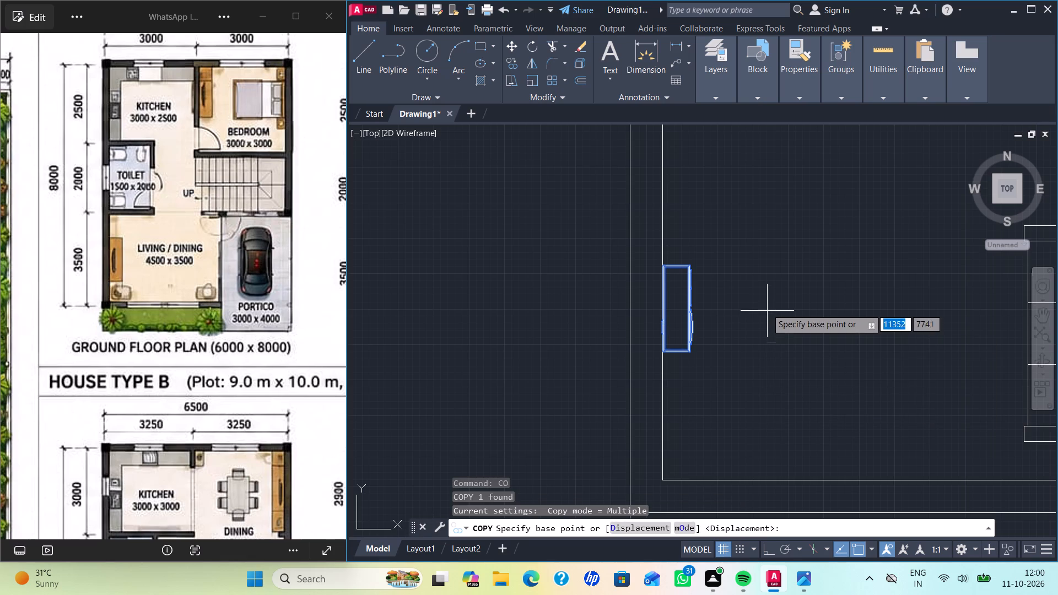
{"action": "left_click", "coordinate": [693, 306]}
{"action": "scroll", "coordinate": [813, 263], "scroll_direction": "down", "scroll_amount": 2}
{"action": "middle_click_drag", "start_coordinate": [825, 258], "coordinate": [808, 271]}
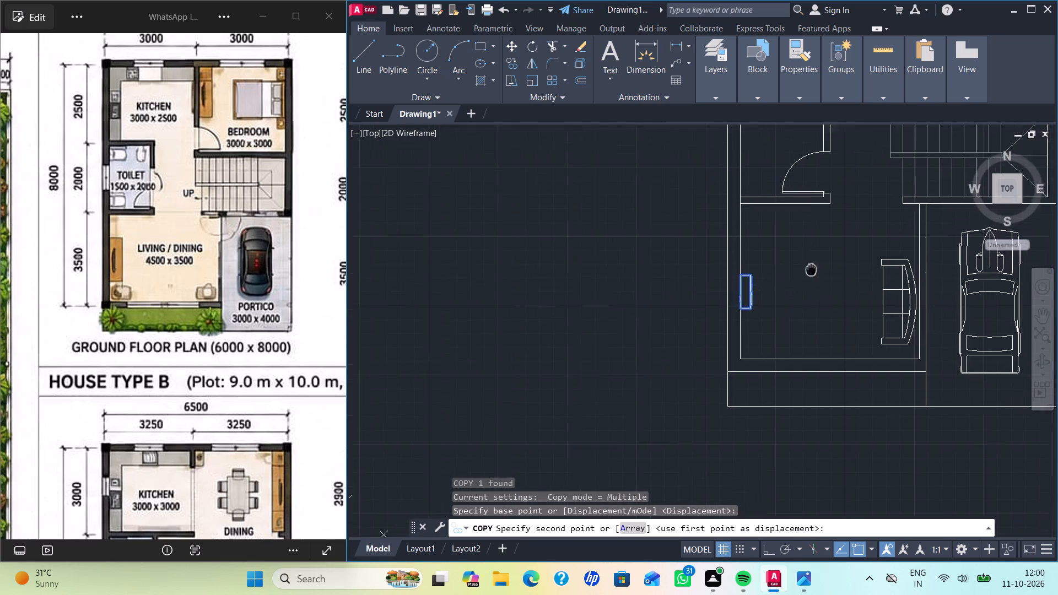
{"action": "middle_click_drag", "start_coordinate": [808, 271], "coordinate": [677, 377]}
{"action": "scroll", "coordinate": [739, 327], "scroll_direction": "down", "scroll_amount": 1}
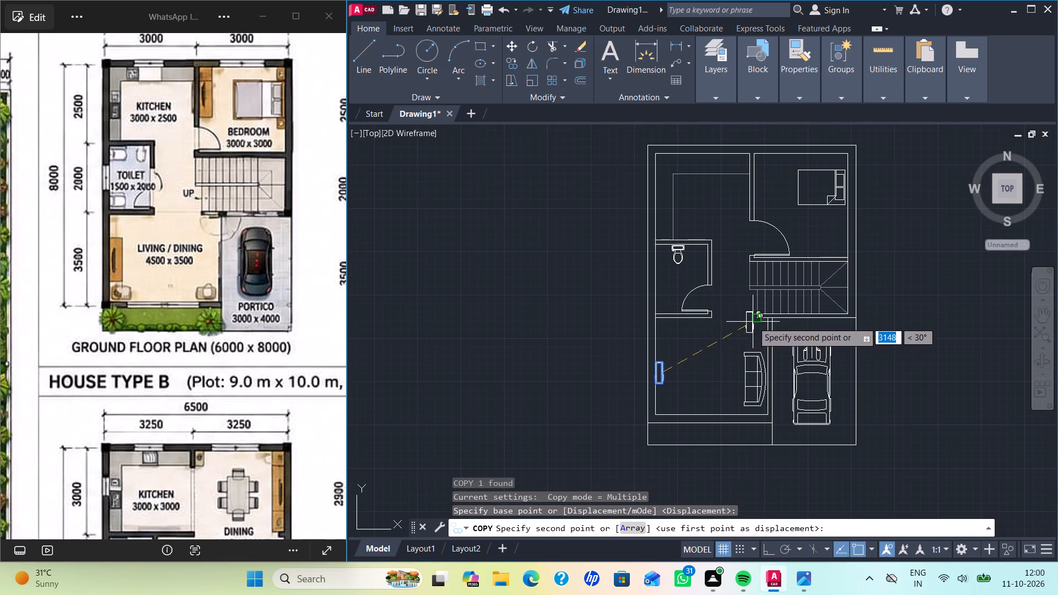
{"action": "scroll", "coordinate": [768, 189], "scroll_direction": "up", "scroll_amount": 4}
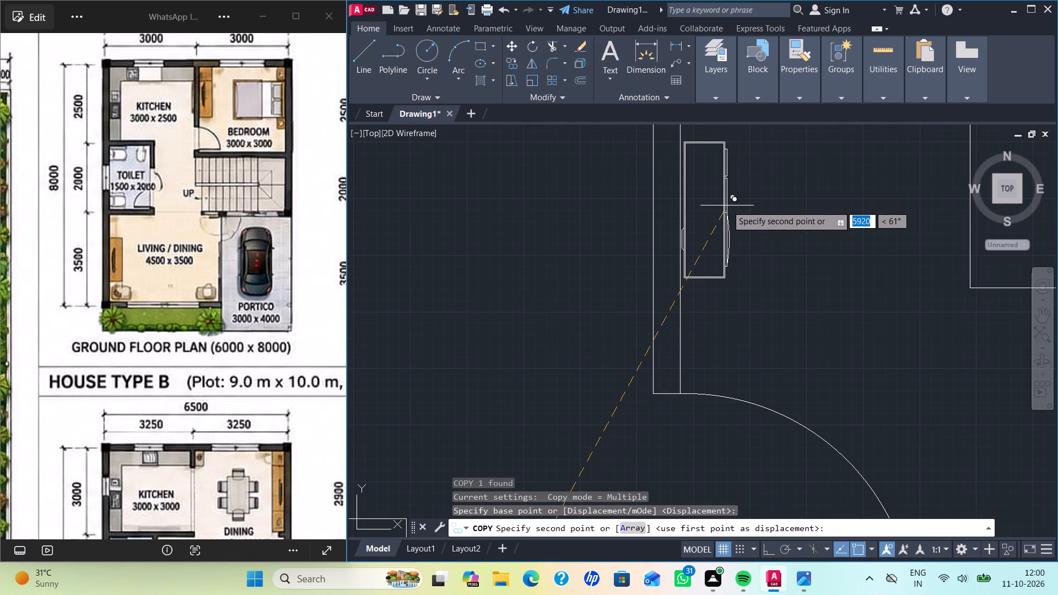
{"action": "left_click", "coordinate": [726, 206]}
{"action": "scroll", "coordinate": [764, 213], "scroll_direction": "down", "scroll_amount": 3}
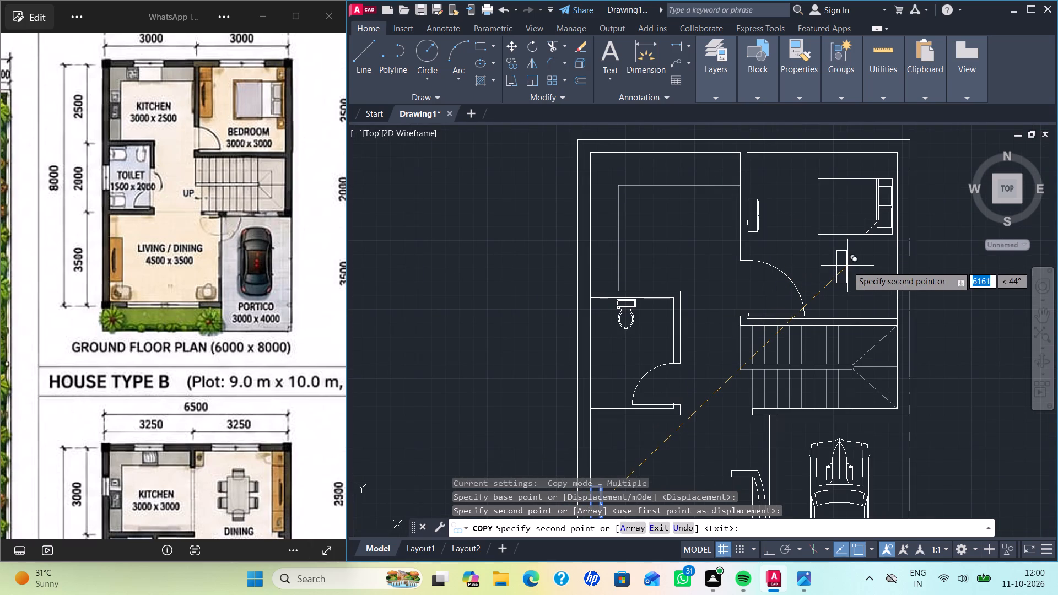
{"action": "key", "text": "Escape"}
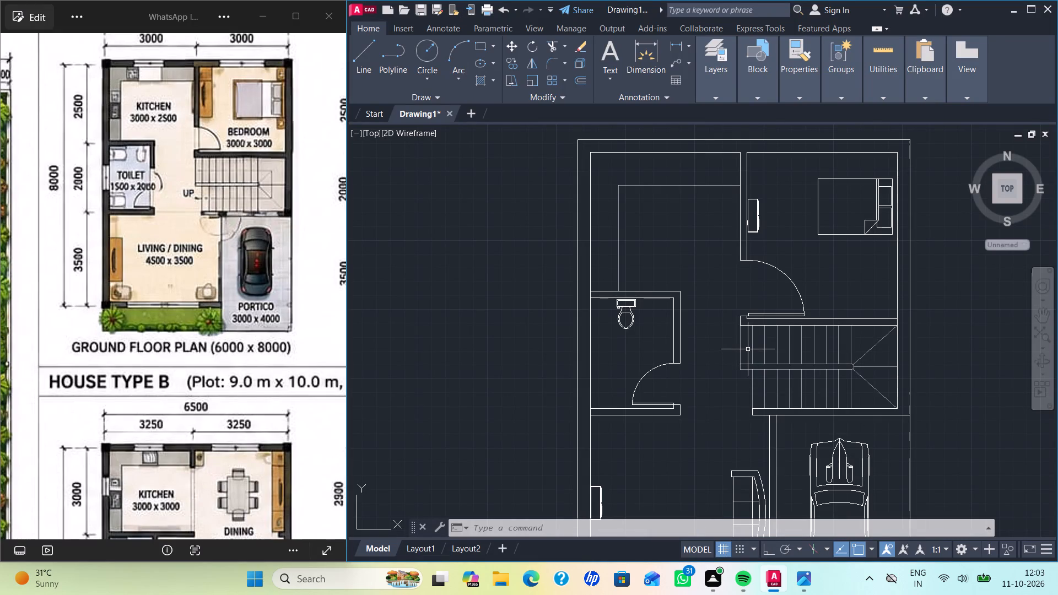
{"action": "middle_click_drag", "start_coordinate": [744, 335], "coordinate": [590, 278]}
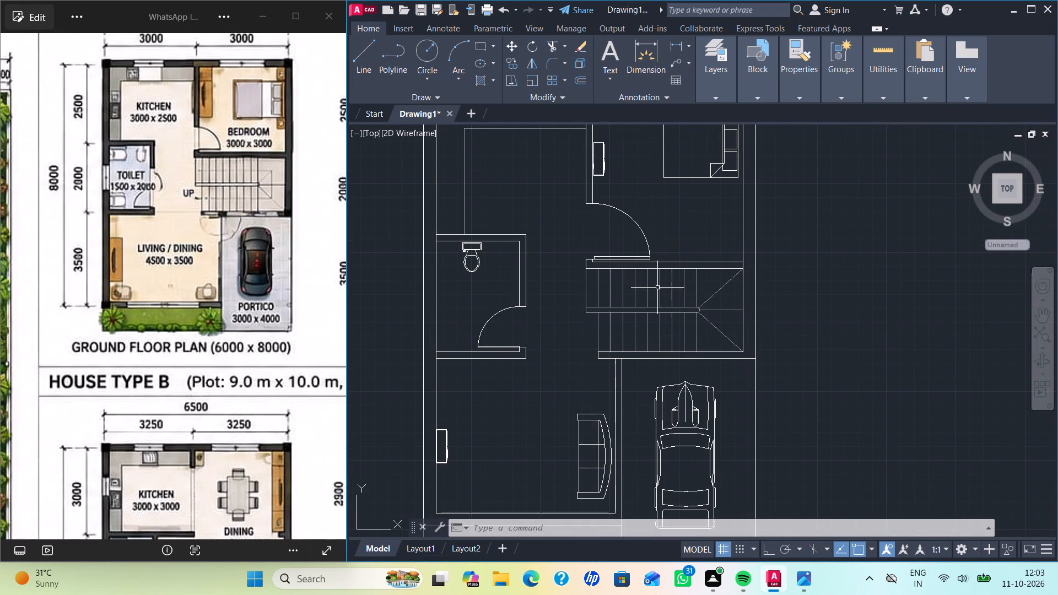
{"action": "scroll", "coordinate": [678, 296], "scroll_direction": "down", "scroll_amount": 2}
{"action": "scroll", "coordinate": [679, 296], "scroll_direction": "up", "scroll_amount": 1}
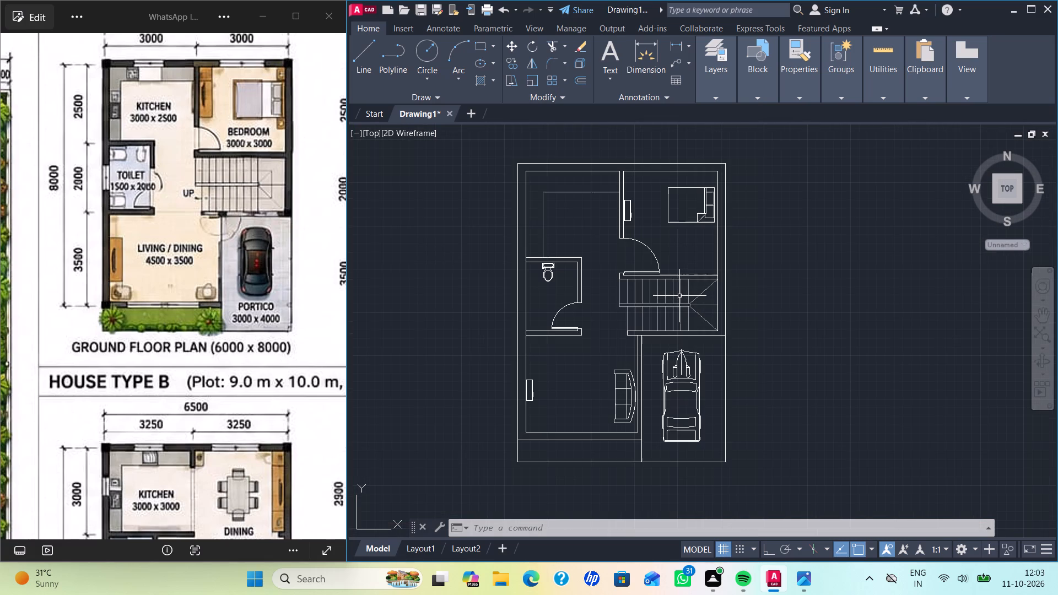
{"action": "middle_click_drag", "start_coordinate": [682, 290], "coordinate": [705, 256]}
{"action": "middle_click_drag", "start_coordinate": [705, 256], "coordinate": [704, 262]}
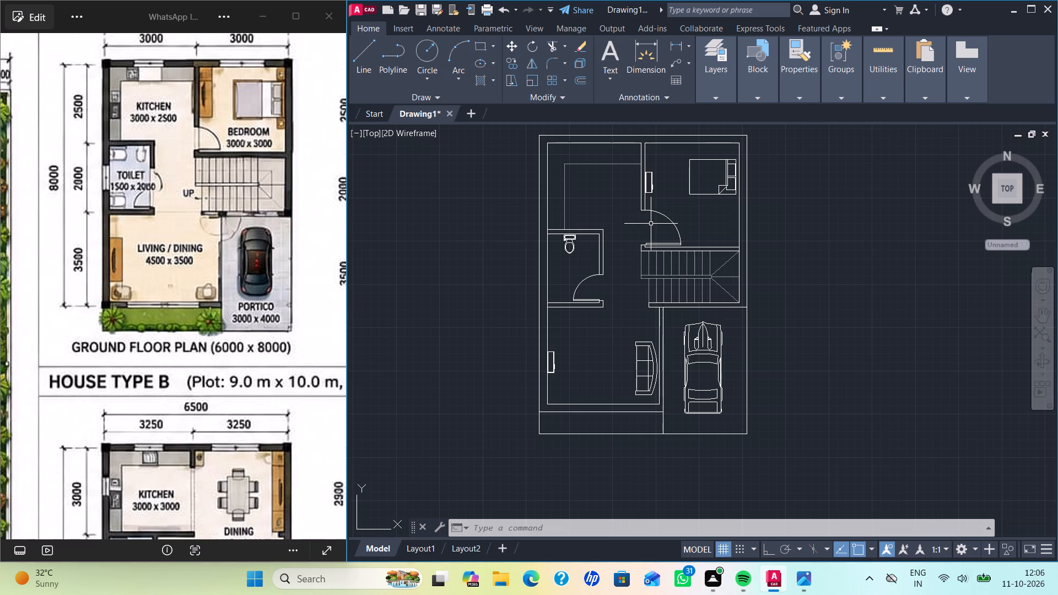
Hatch the portico floor around the car with the square tile pattern at scale 50.
{"action": "middle_click_drag", "start_coordinate": [768, 274], "coordinate": [741, 323]}
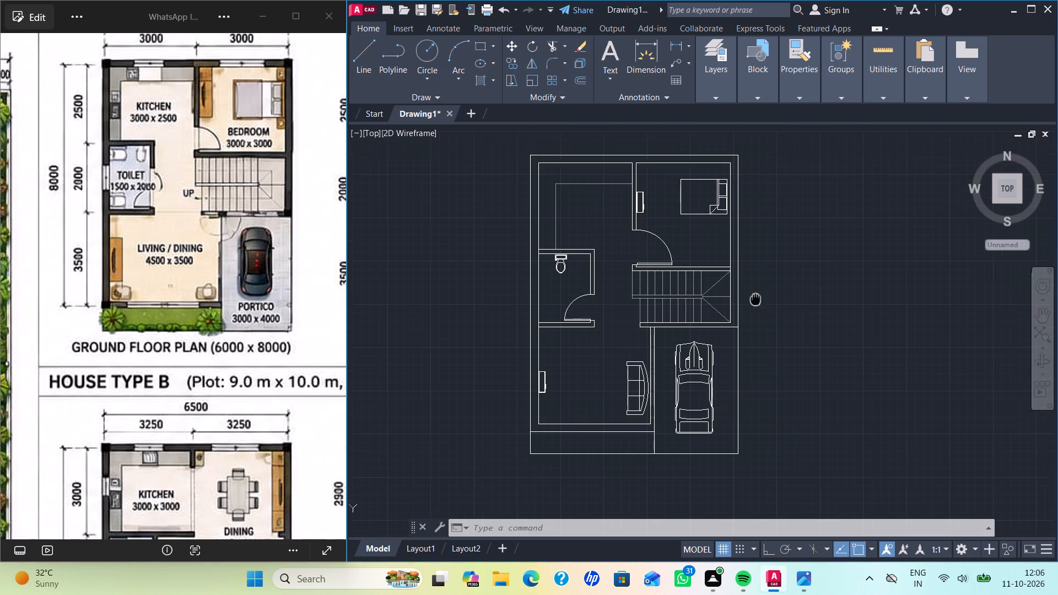
{"action": "middle_click_drag", "start_coordinate": [741, 323], "coordinate": [739, 327]}
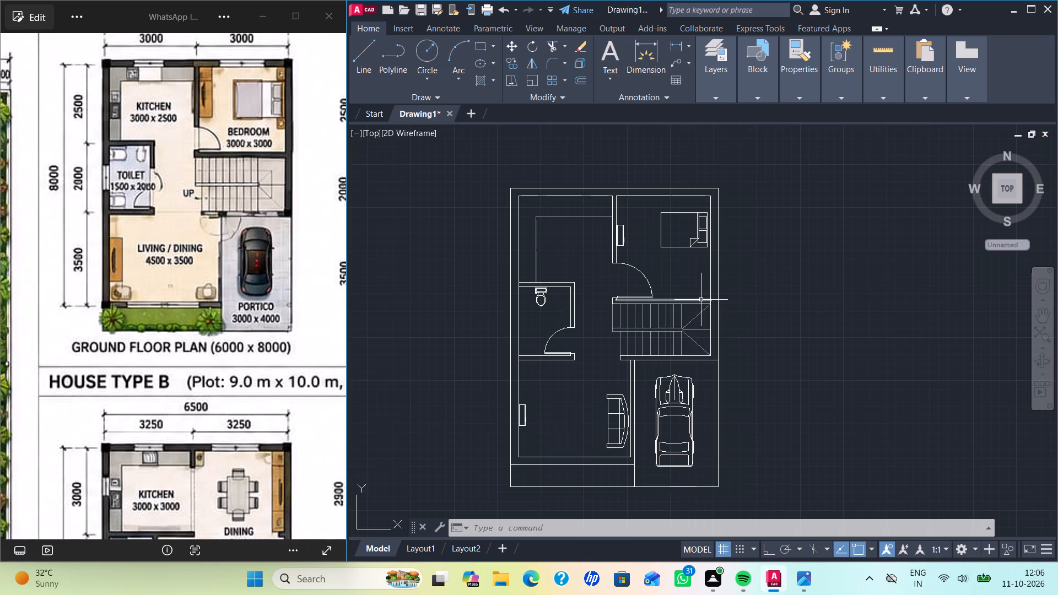
{"action": "scroll", "coordinate": [701, 300], "scroll_direction": "up", "scroll_amount": 1}
{"action": "middle_click_drag", "start_coordinate": [721, 314], "coordinate": [666, 121]}
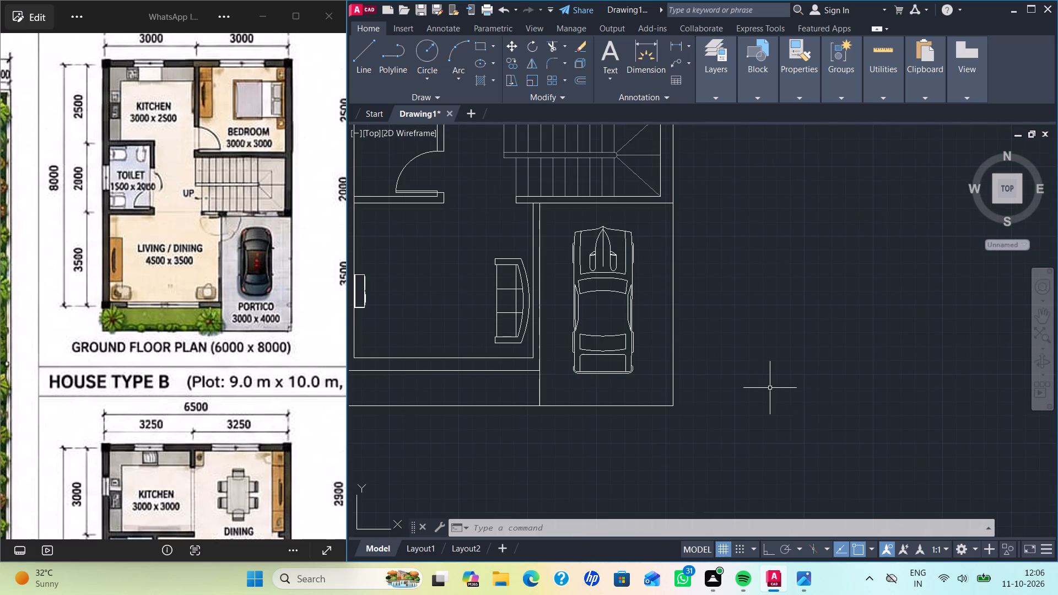
{"action": "key", "text": "Escape"}
{"action": "key", "text": "h"}
{"action": "key", "text": "Return"}
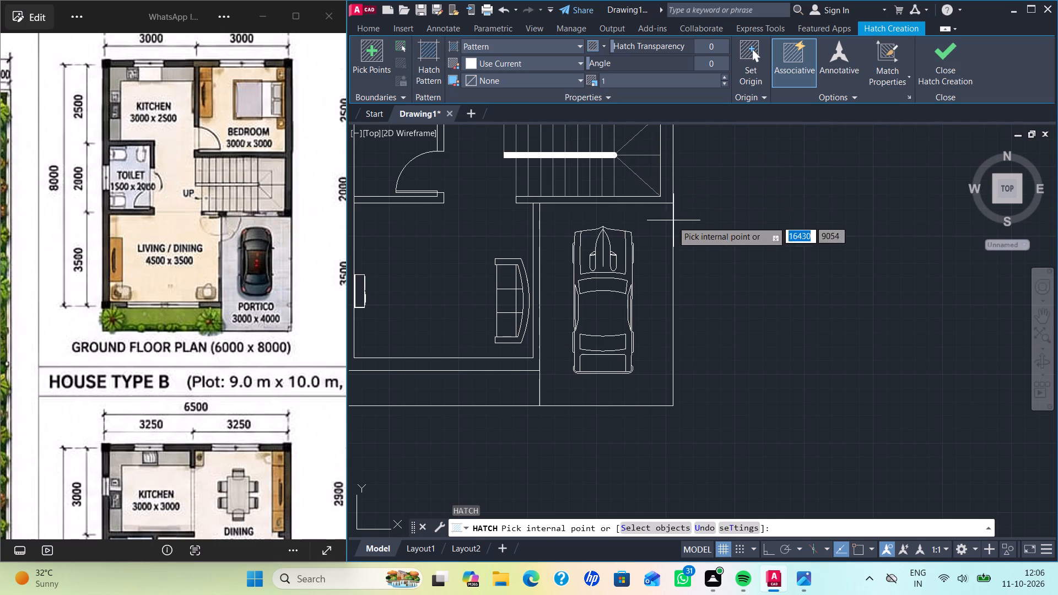
{"action": "left_click", "coordinate": [427, 61]}
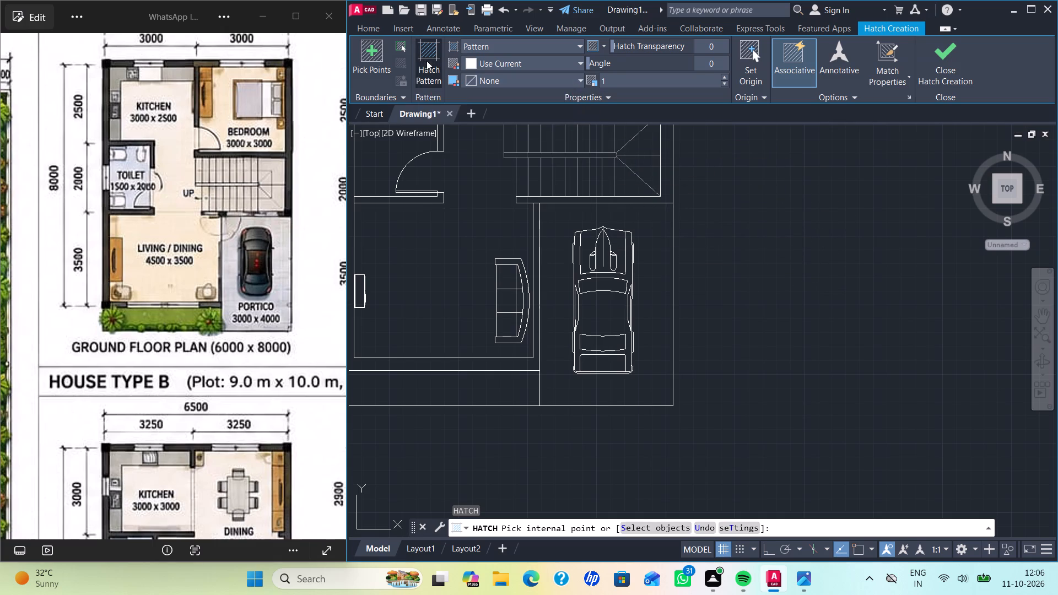
{"action": "left_click", "coordinate": [489, 106]}
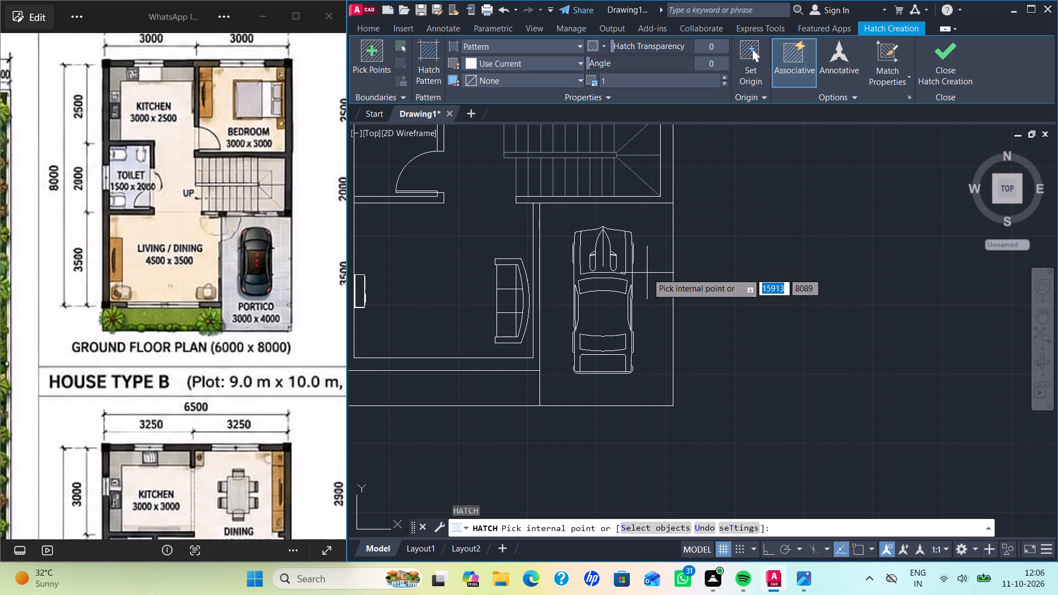
{"action": "left_click", "coordinate": [724, 75]}
{"action": "left_click", "coordinate": [634, 82]}
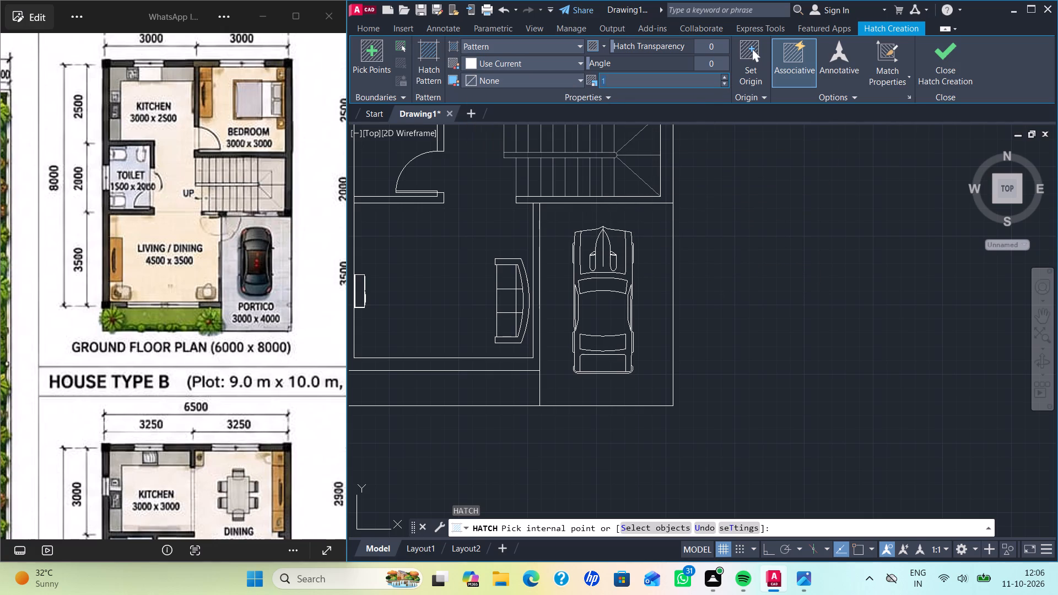
{"action": "type", "text": "50"}
{"action": "key", "text": "Return"}
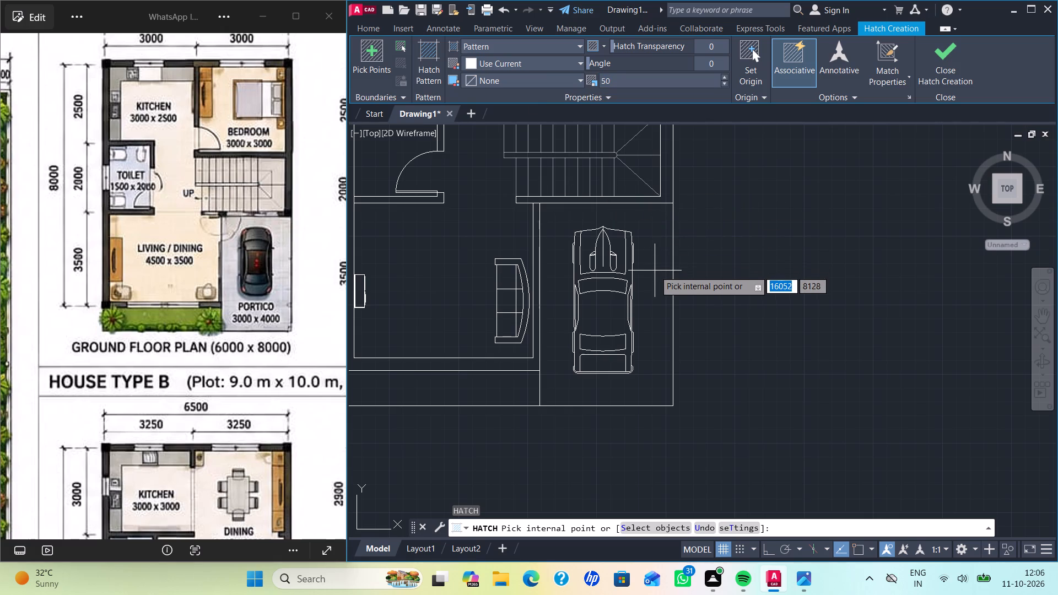
{"action": "left_click", "coordinate": [655, 271]}
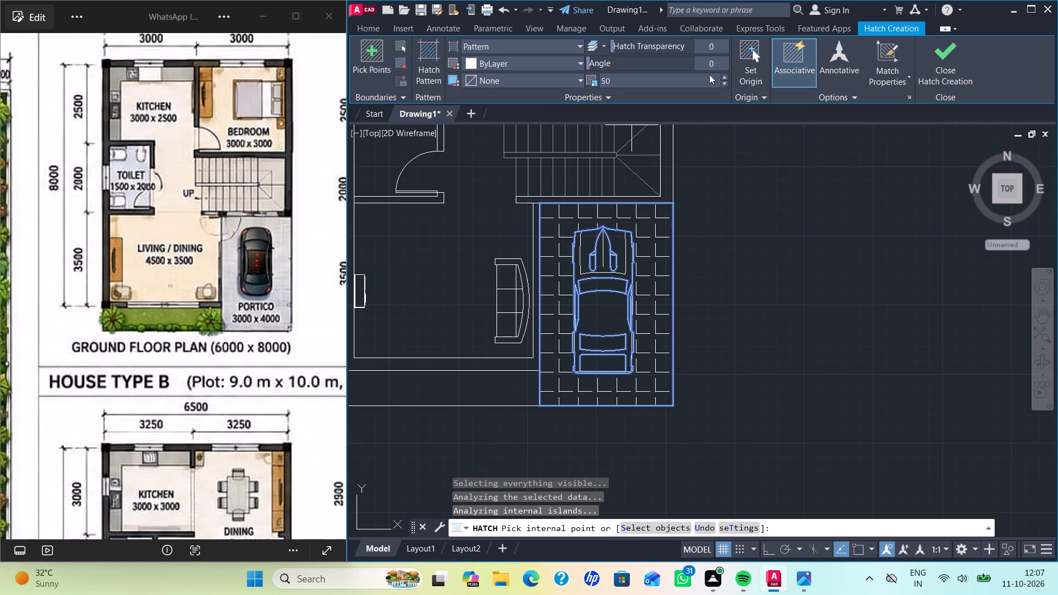
Reduce the portico hatch's scale to 29 and set its transparency to 48.
{"action": "double_click", "coordinate": [724, 77]}
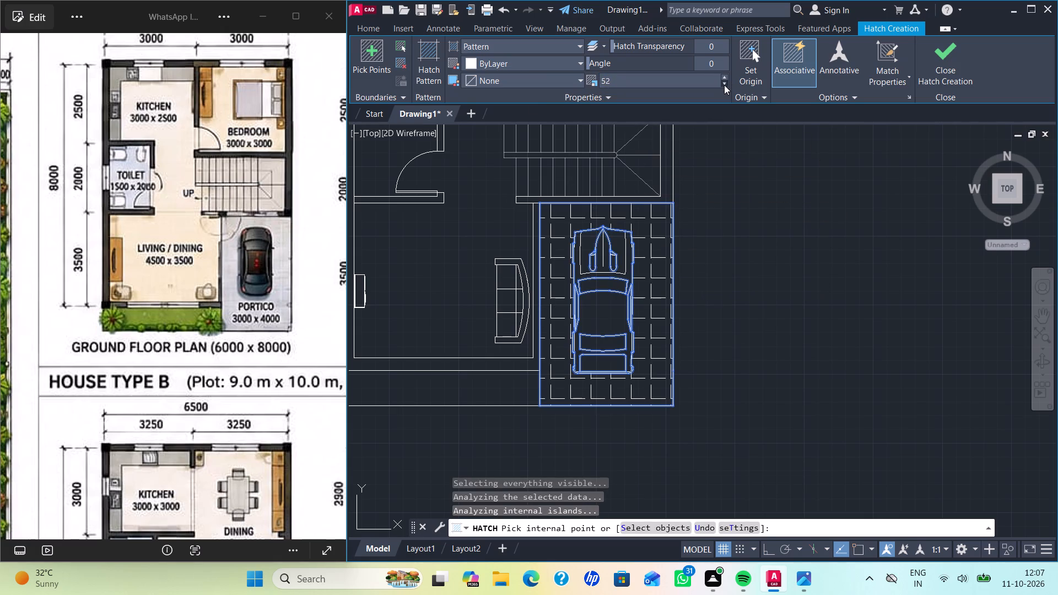
{"action": "left_click", "coordinate": [724, 81]}
{"action": "triple_click", "coordinate": [724, 81]}
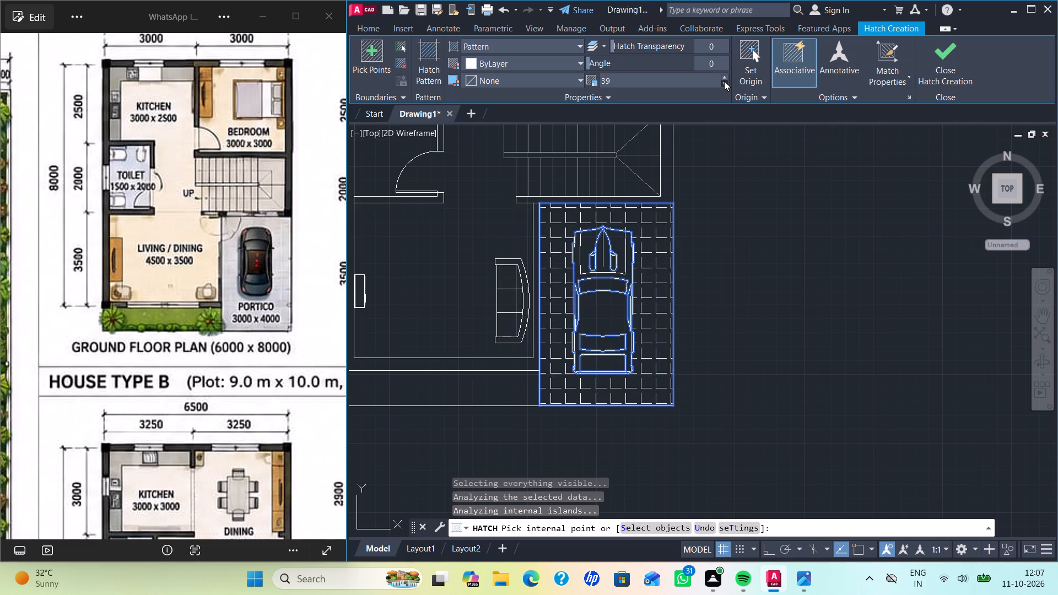
{"action": "triple_click", "coordinate": [724, 81]}
{"action": "left_click", "coordinate": [724, 81]}
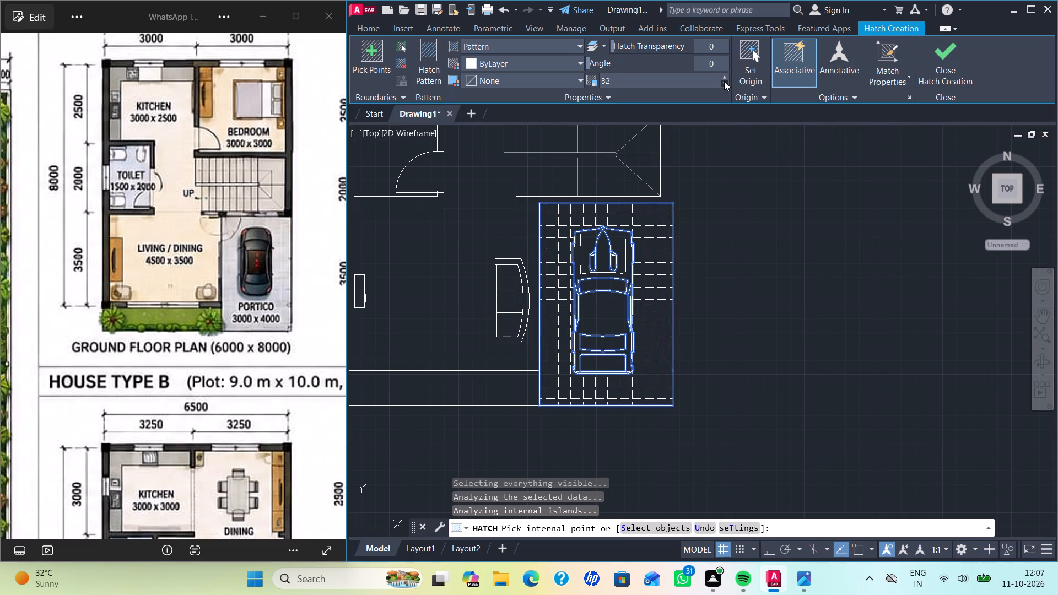
{"action": "left_click", "coordinate": [724, 81]}
{"action": "double_click", "coordinate": [724, 81]}
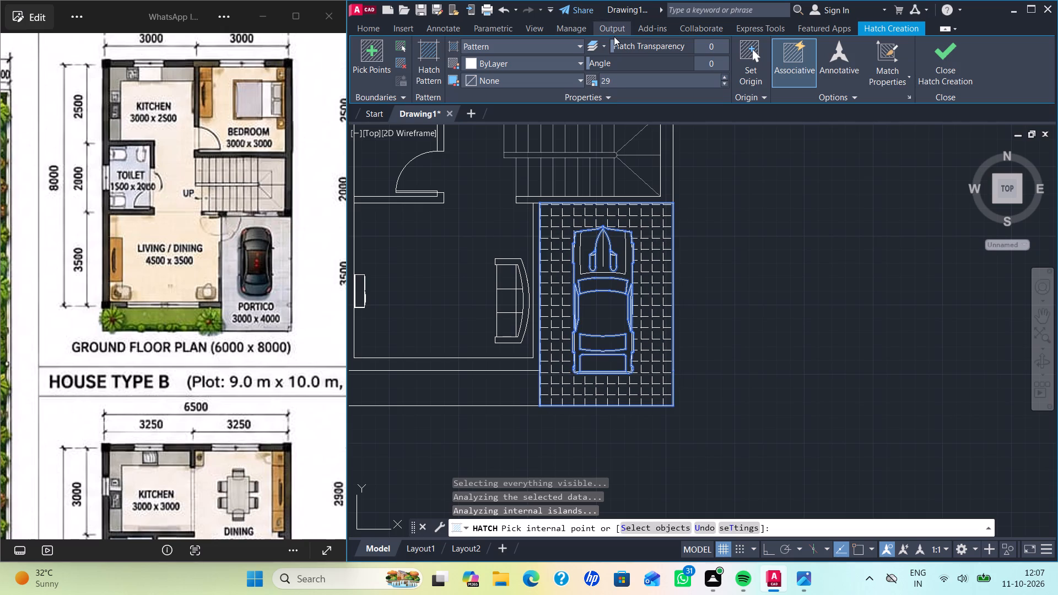
{"action": "left_click_drag", "start_coordinate": [611, 42], "coordinate": [685, 50]}
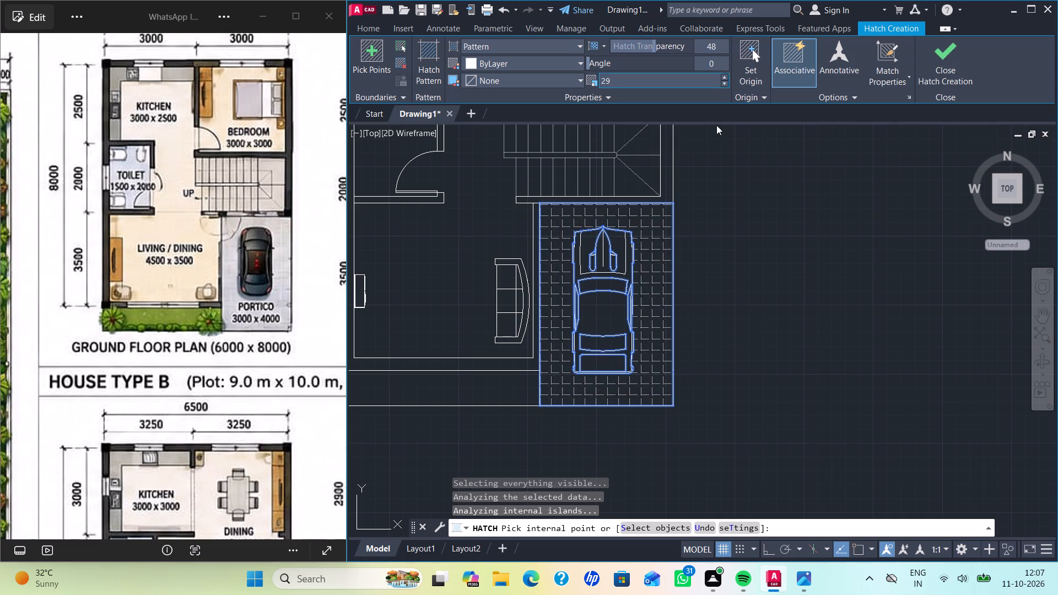
{"action": "key", "text": "Return"}
{"action": "key", "text": "Escape"}
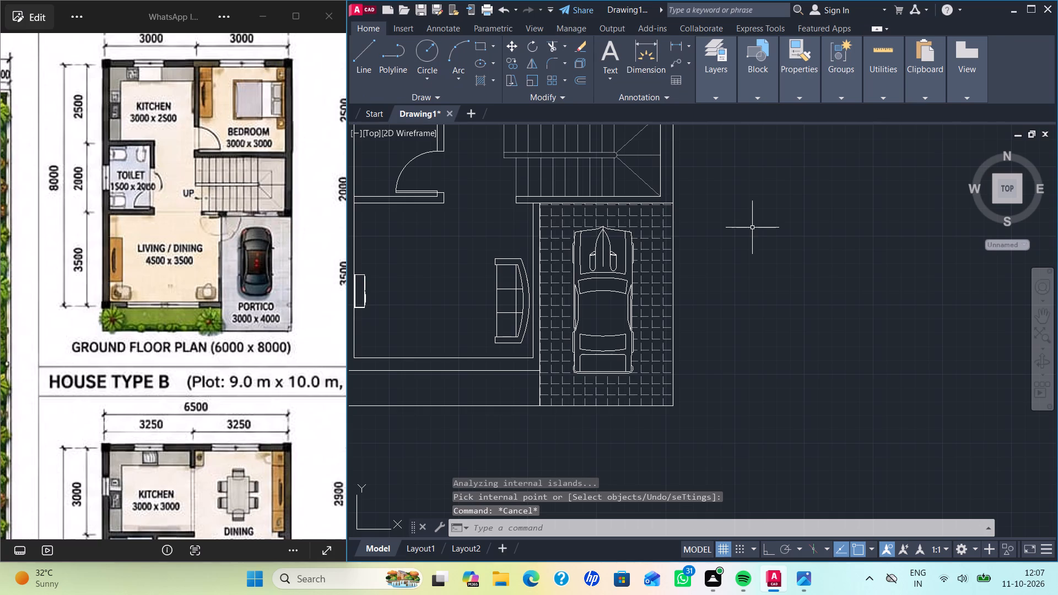
Hatch the toilet floor with the same tile pattern at scale 29 and transparency 48.
{"action": "key", "text": "h"}
{"action": "key", "text": "Return"}
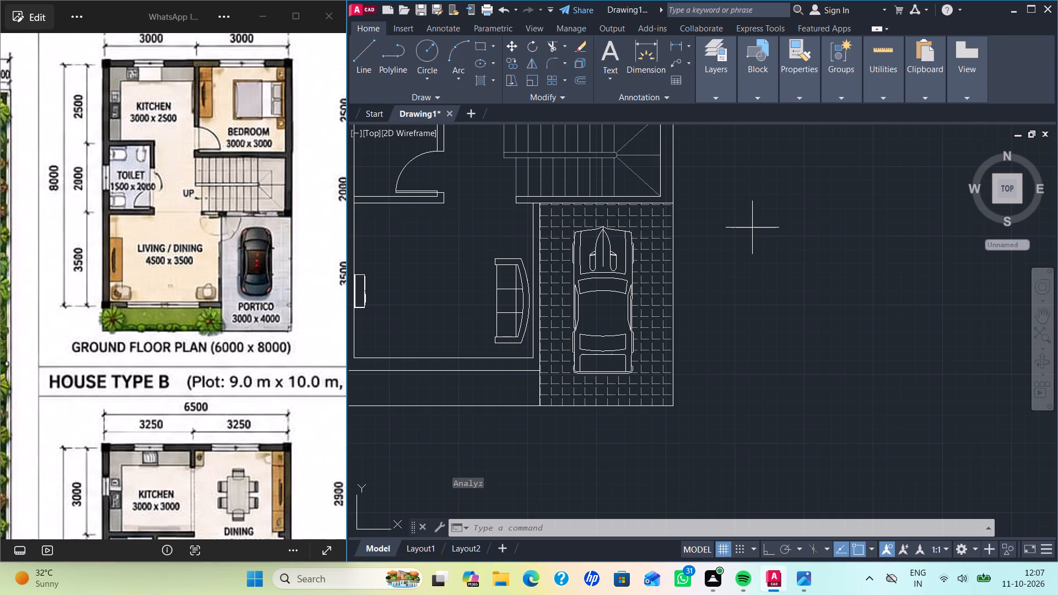
{"action": "scroll", "coordinate": [504, 205], "scroll_direction": "down", "scroll_amount": 1}
{"action": "middle_click_drag", "start_coordinate": [485, 220], "coordinate": [533, 246]}
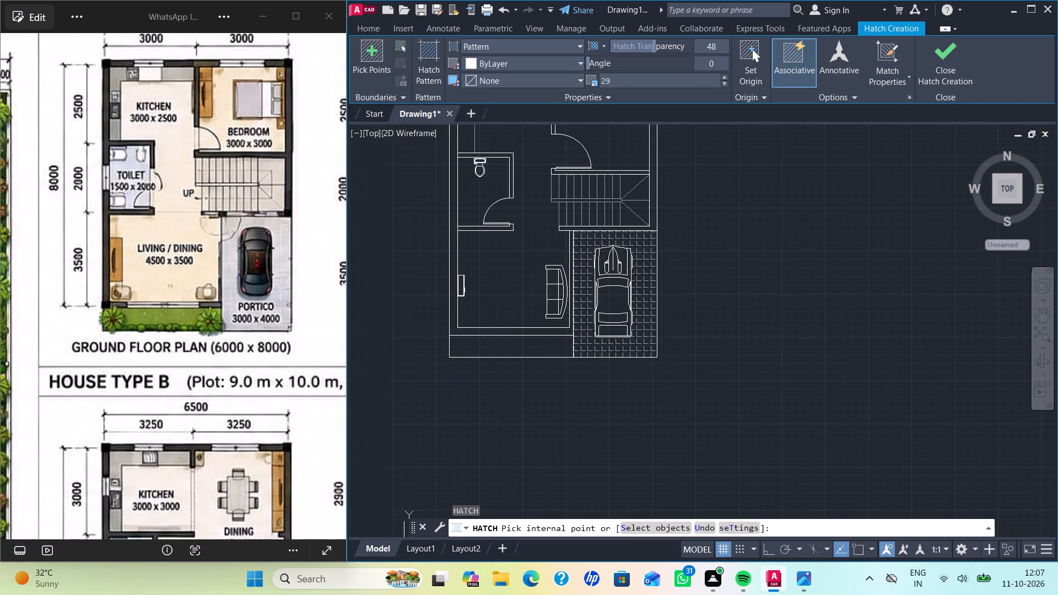
{"action": "left_click", "coordinate": [482, 189]}
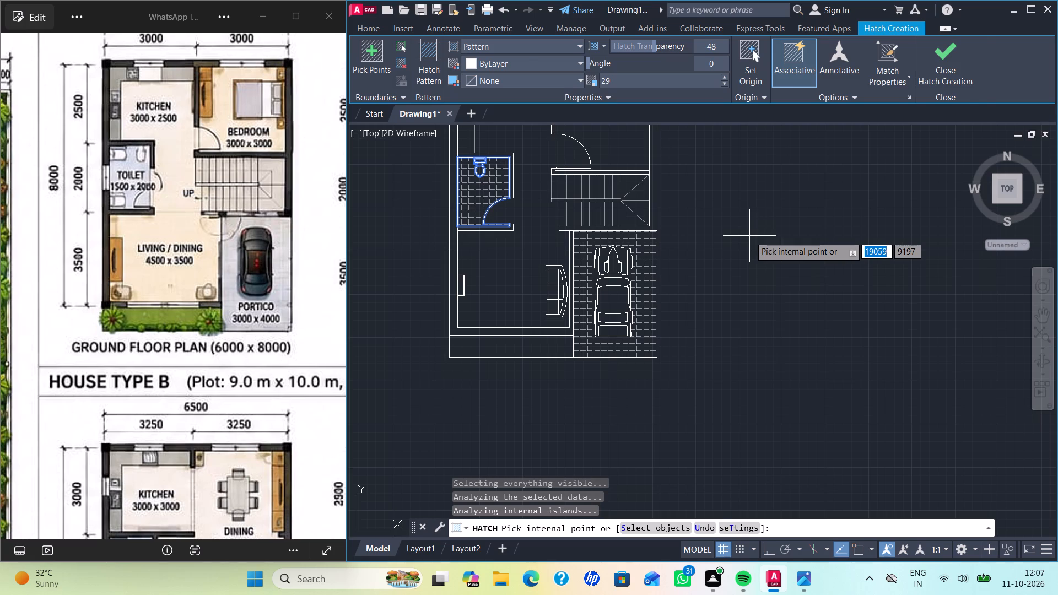
{"action": "key", "text": "Return"}
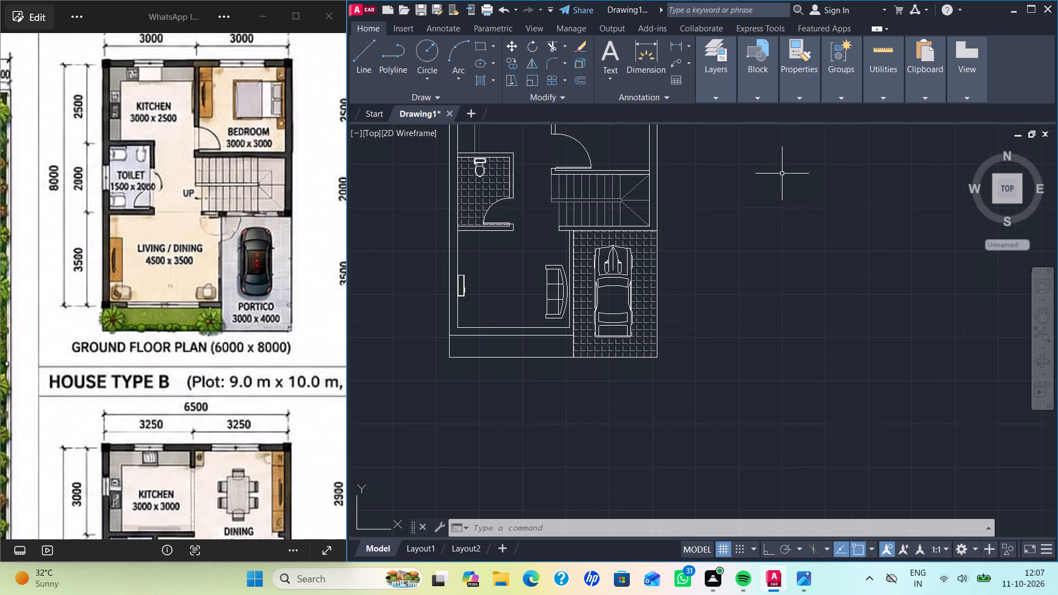
Fill the ground floor's exterior walls and all interior partitions, including the toilet walls, with a solid hatch in index colour 85 at transparency 0.
{"action": "scroll", "coordinate": [786, 256], "scroll_direction": "down", "scroll_amount": 1}
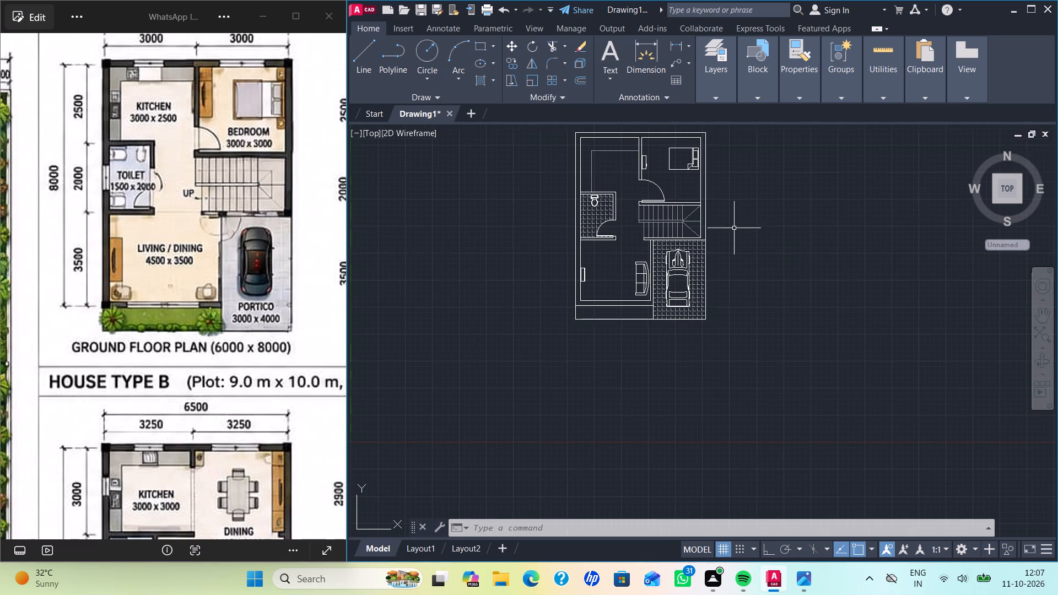
{"action": "scroll", "coordinate": [734, 228], "scroll_direction": "up", "scroll_amount": 1}
{"action": "middle_click_drag", "start_coordinate": [732, 228], "coordinate": [755, 293]}
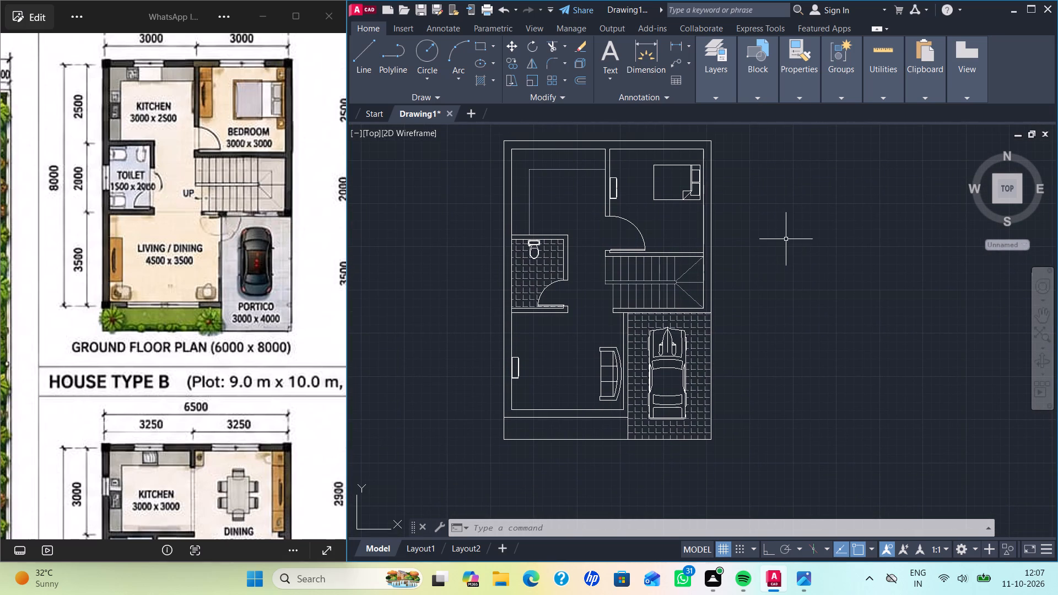
{"action": "key", "text": "h"}
{"action": "key", "text": "Return"}
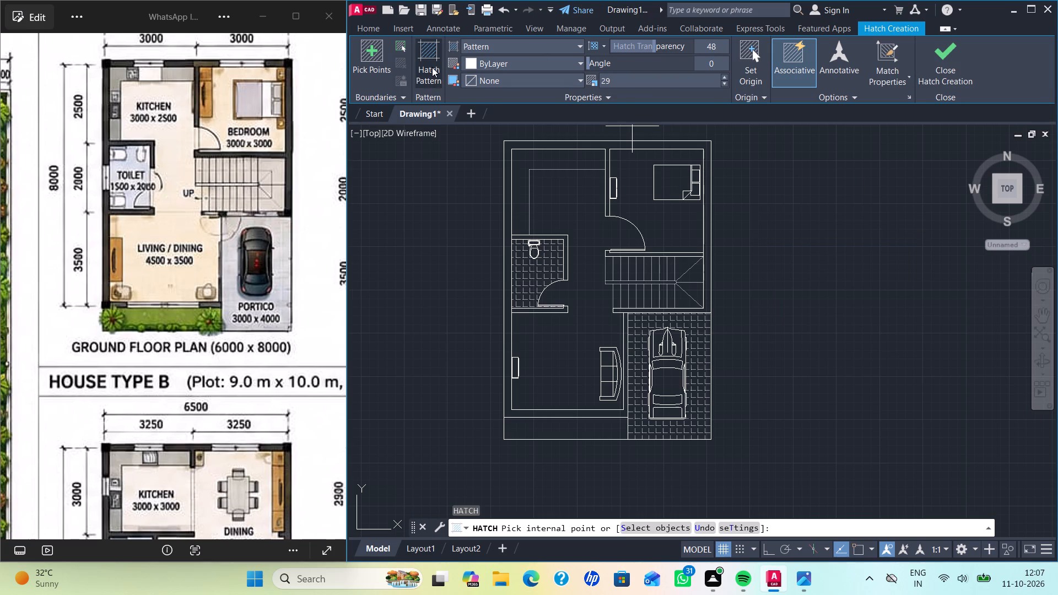
{"action": "left_click", "coordinate": [432, 67]}
{"action": "scroll", "coordinate": [435, 89], "scroll_direction": "up", "scroll_amount": 4}
{"action": "left_click", "coordinate": [429, 101]}
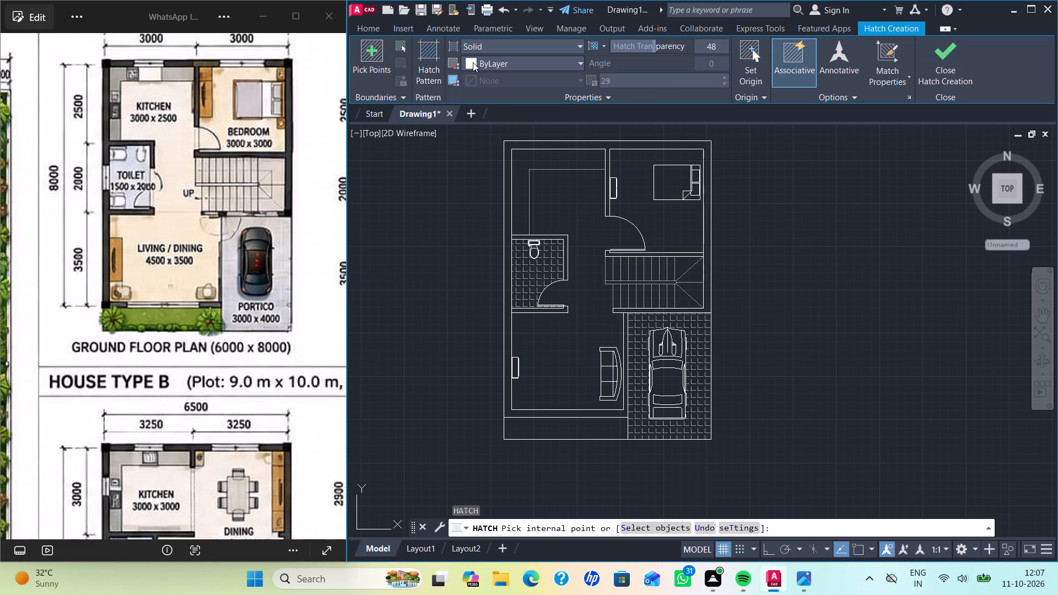
{"action": "left_click", "coordinate": [473, 62]}
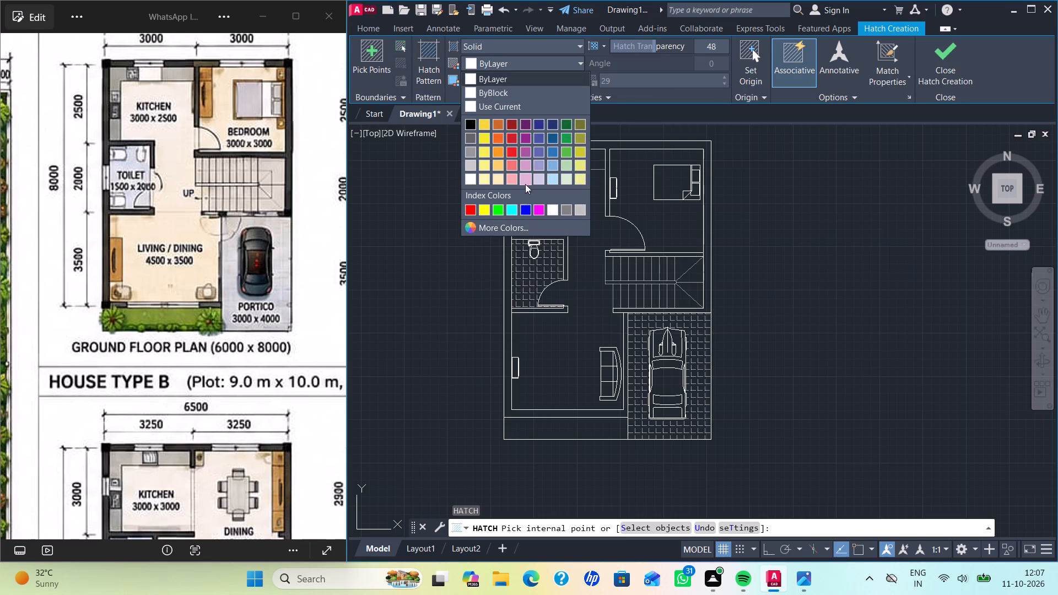
{"action": "left_click", "coordinate": [504, 226]}
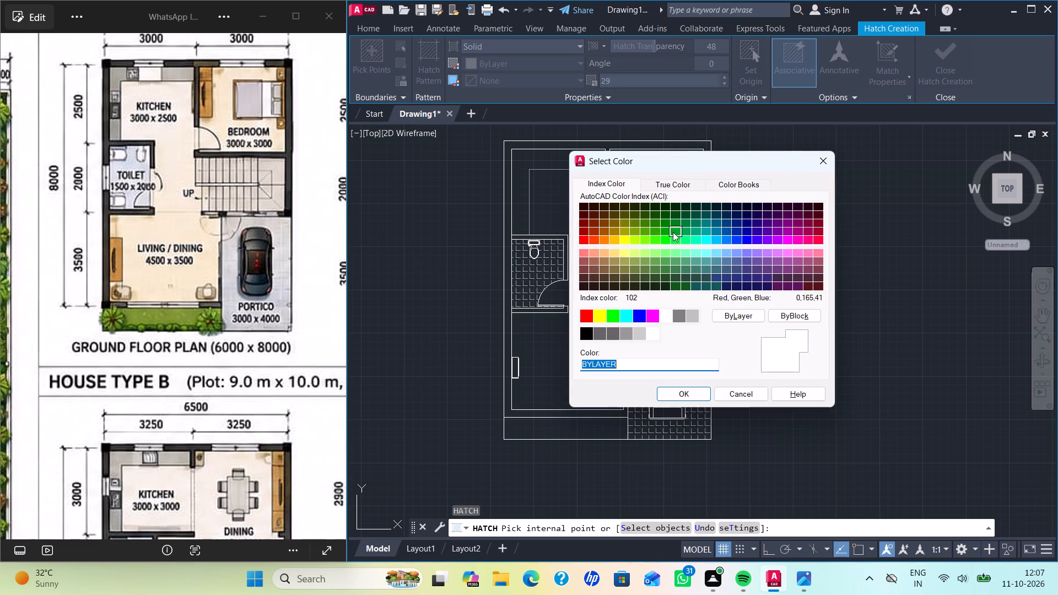
{"action": "left_click", "coordinate": [654, 269]}
{"action": "left_click", "coordinate": [677, 389]}
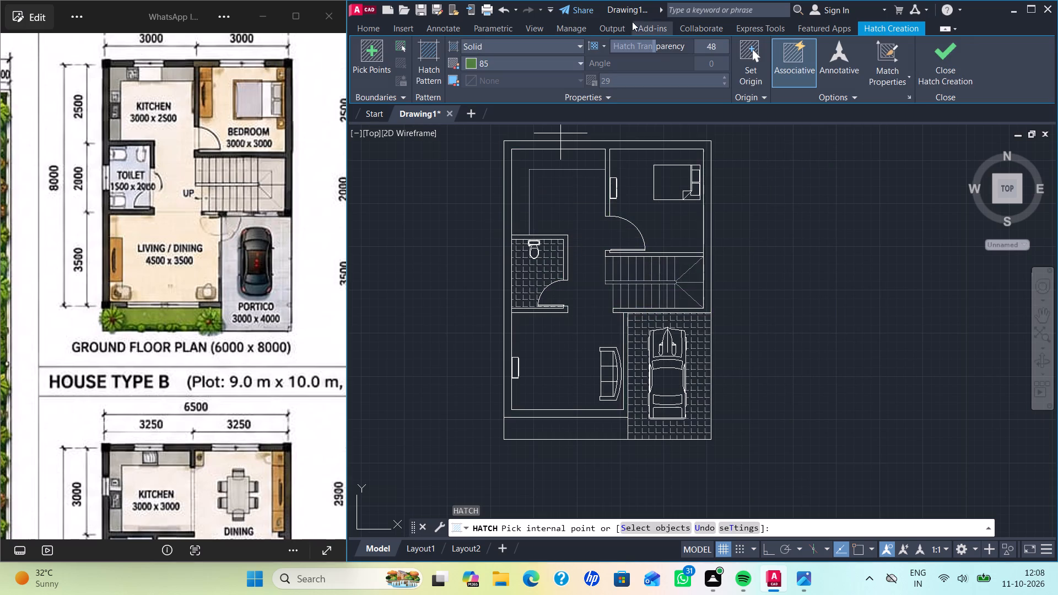
{"action": "left_click_drag", "start_coordinate": [652, 46], "coordinate": [505, 64]}
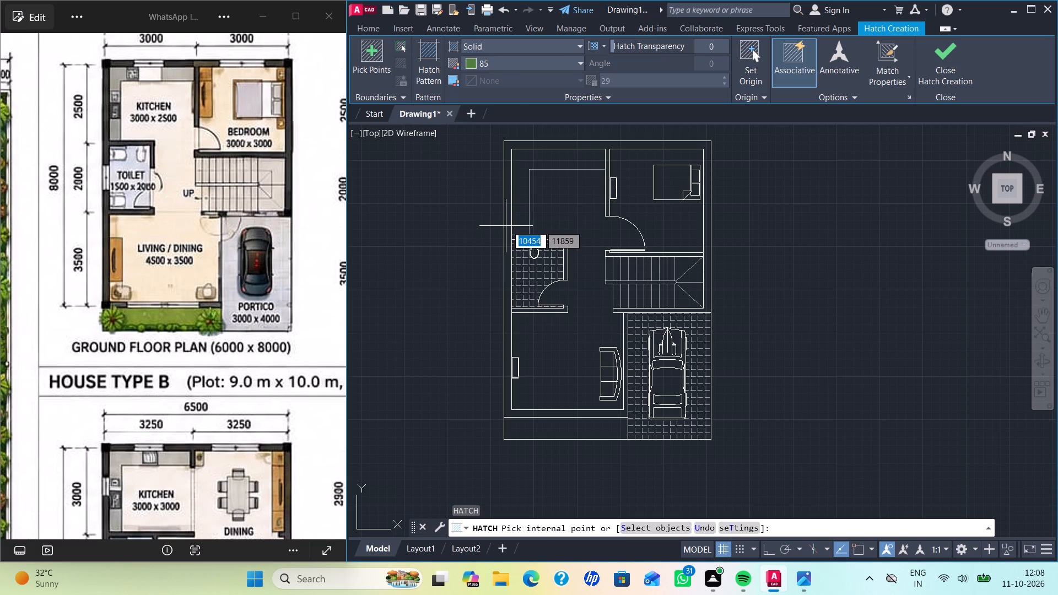
{"action": "left_click", "coordinate": [508, 225]}
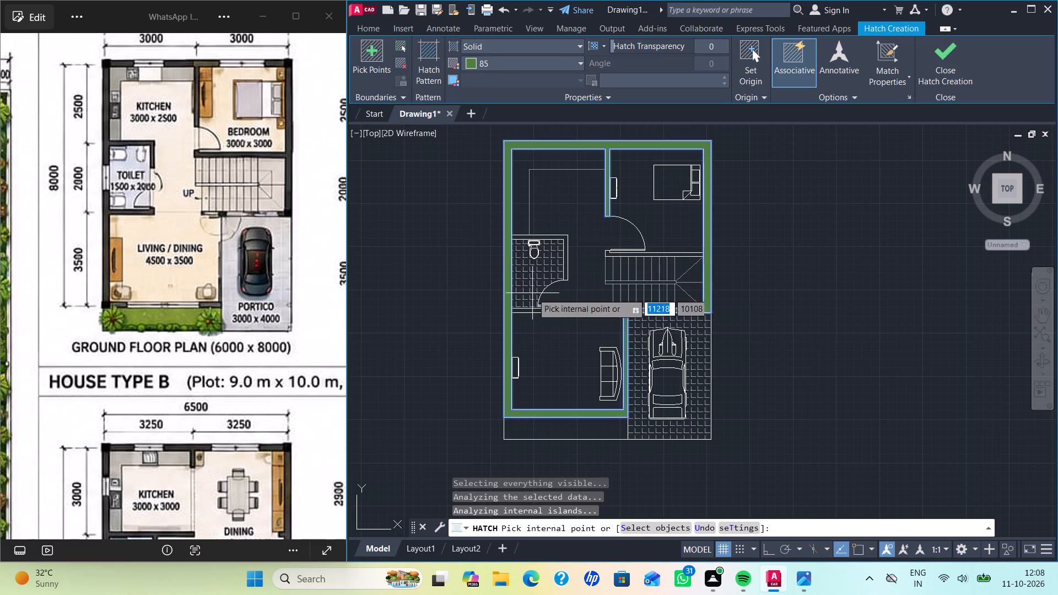
{"action": "left_click", "coordinate": [662, 255]}
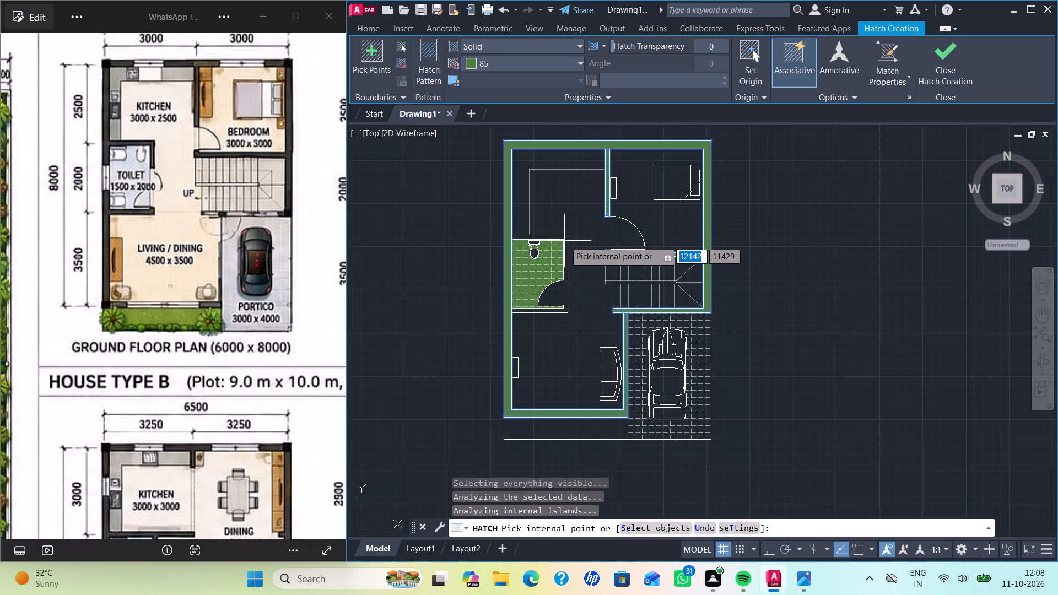
{"action": "left_click", "coordinate": [565, 240]}
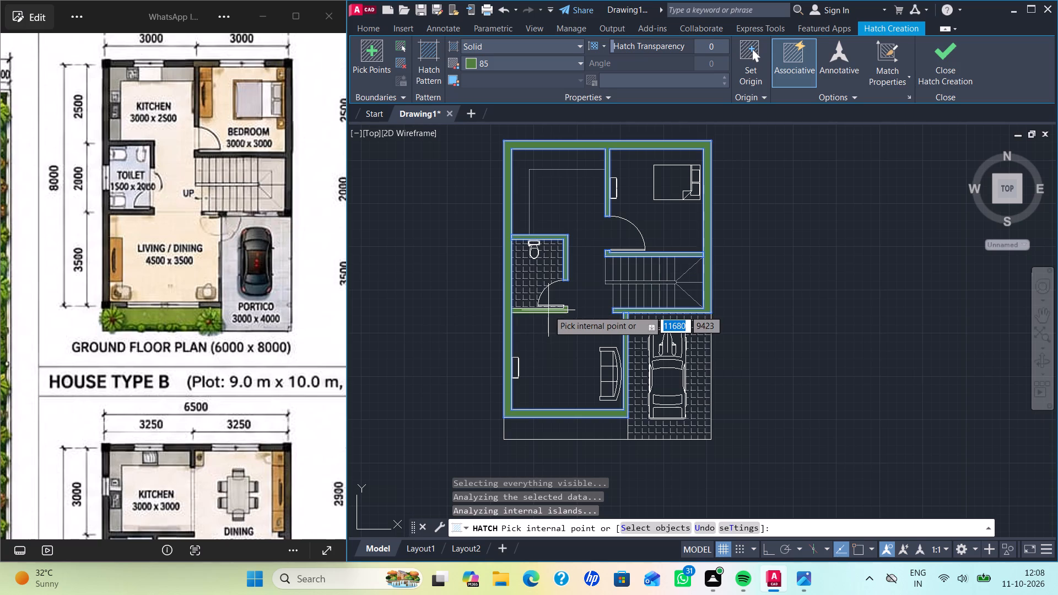
{"action": "left_click", "coordinate": [548, 310]}
{"action": "key", "text": "Return"}
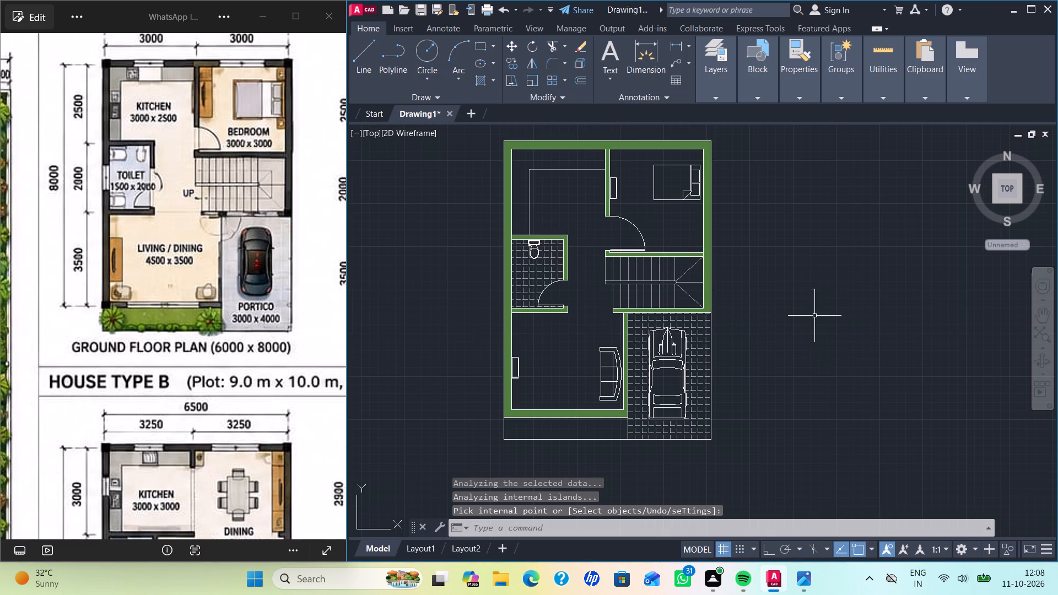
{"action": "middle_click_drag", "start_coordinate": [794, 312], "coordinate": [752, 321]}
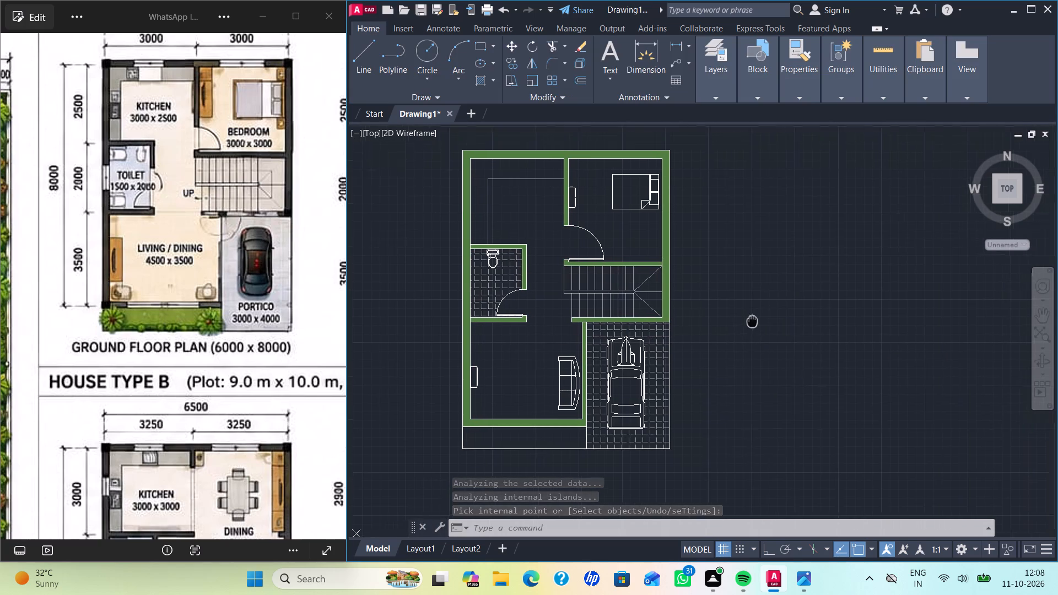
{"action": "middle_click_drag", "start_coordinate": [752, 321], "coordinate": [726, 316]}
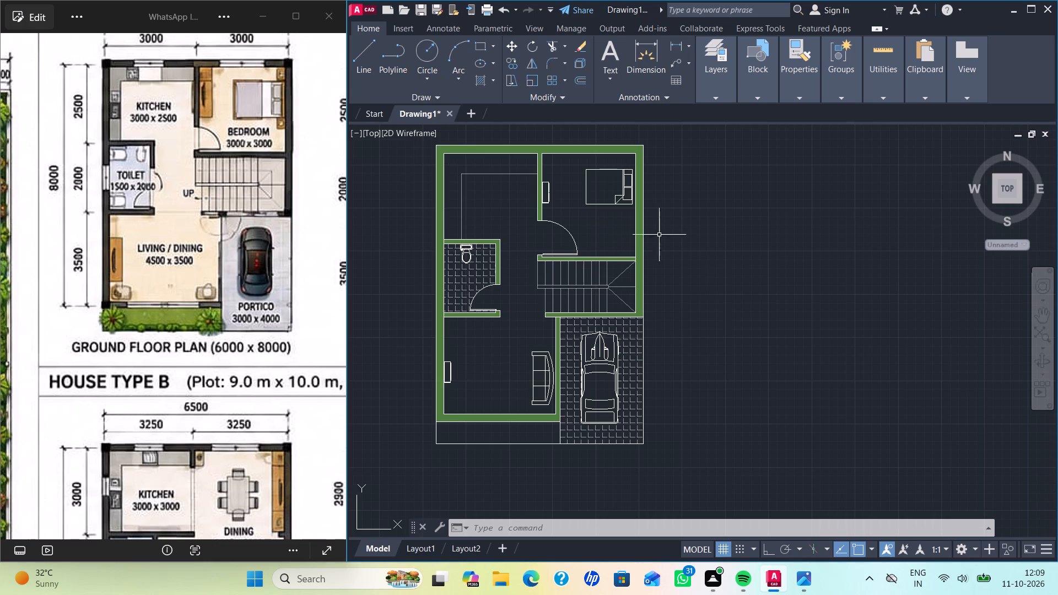
Fill the L-shaped kitchen counter along the ground floor's exterior walls with a solid hatch in light grey 199,200,202.
{"action": "key", "text": "Escape"}
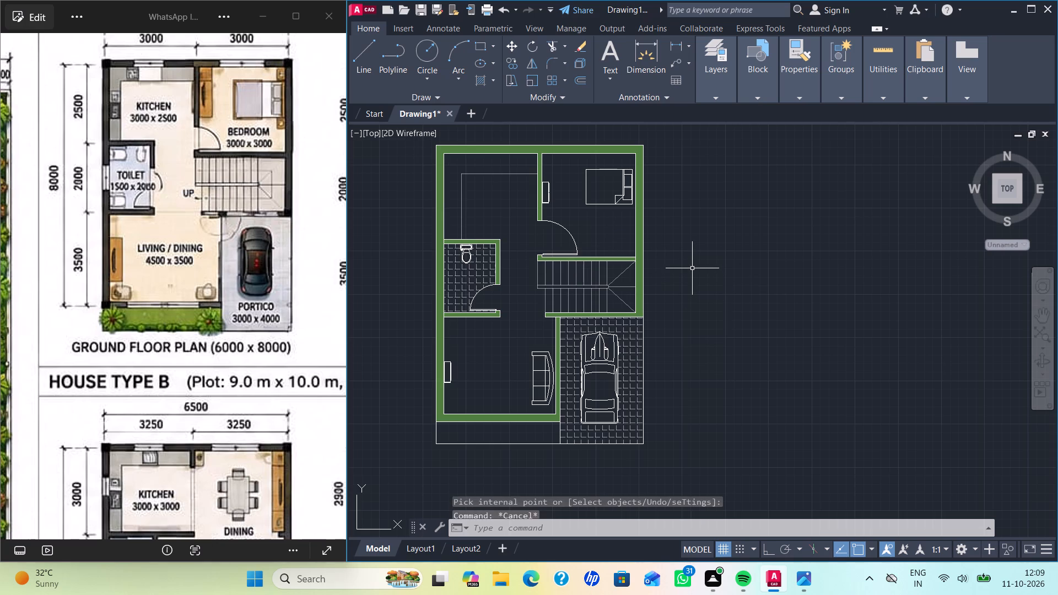
{"action": "key", "text": "h"}
{"action": "key", "text": "Return"}
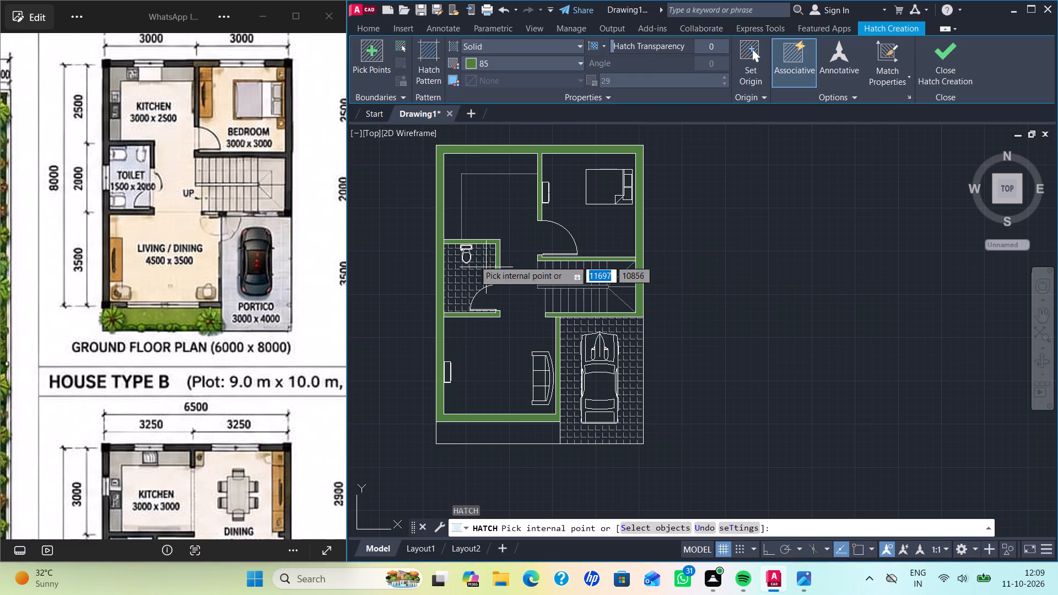
{"action": "left_click", "coordinate": [467, 61]}
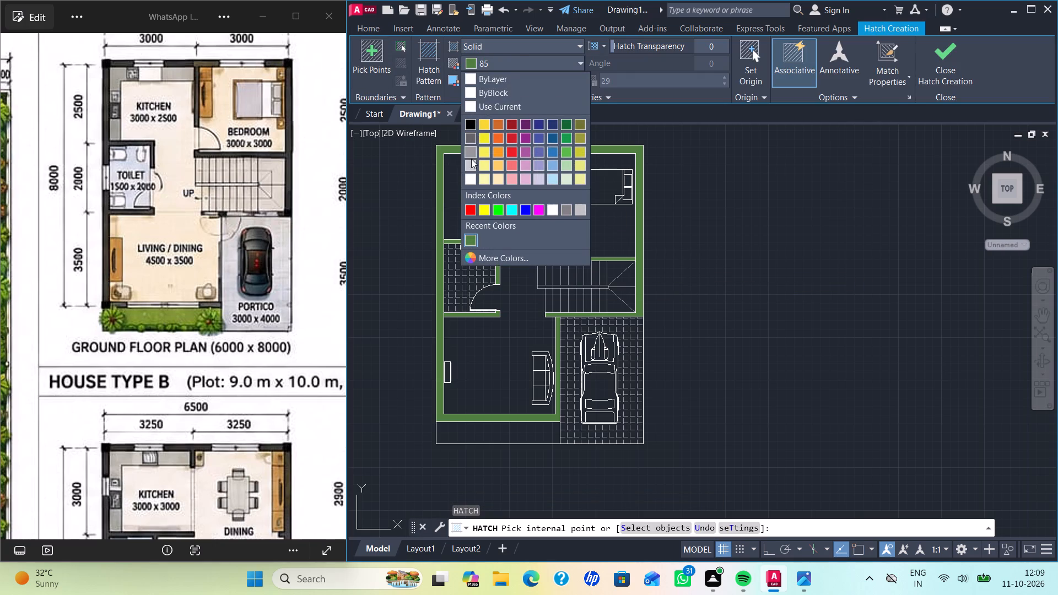
{"action": "left_click", "coordinate": [471, 161]}
{"action": "left_click", "coordinate": [453, 191]}
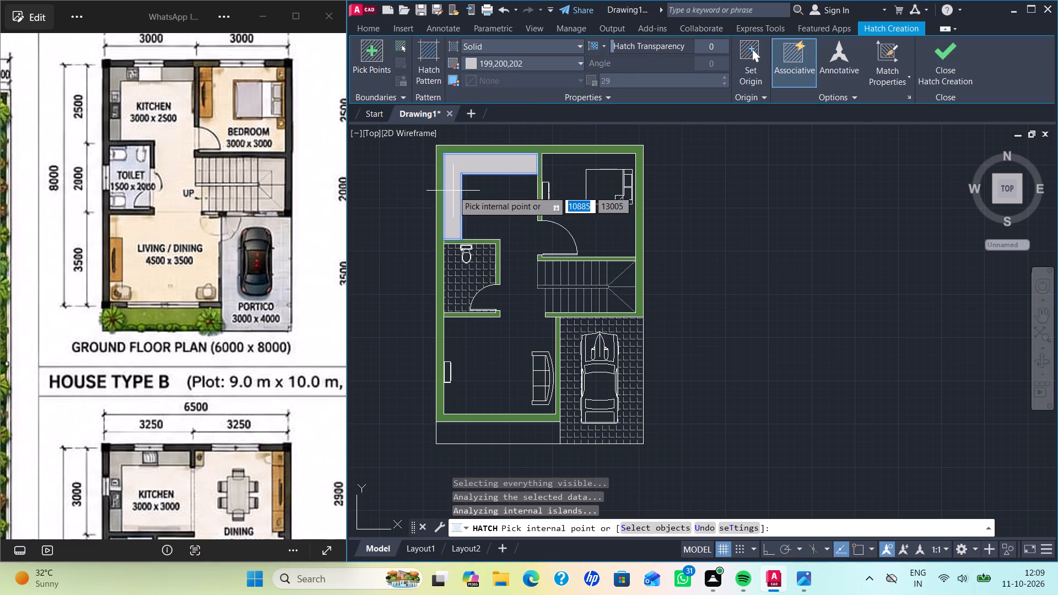
{"action": "key", "text": "Return"}
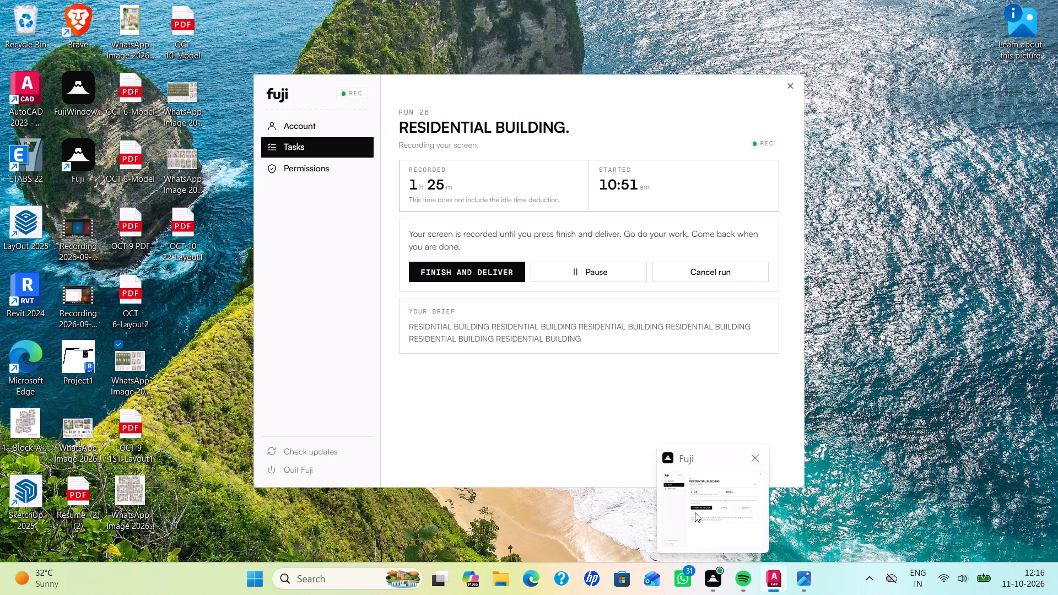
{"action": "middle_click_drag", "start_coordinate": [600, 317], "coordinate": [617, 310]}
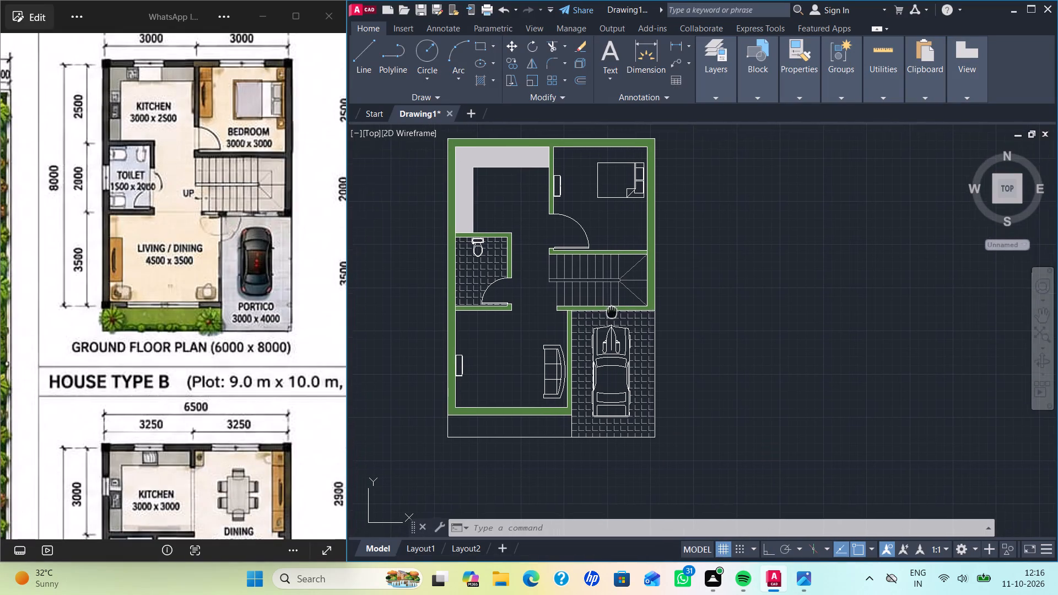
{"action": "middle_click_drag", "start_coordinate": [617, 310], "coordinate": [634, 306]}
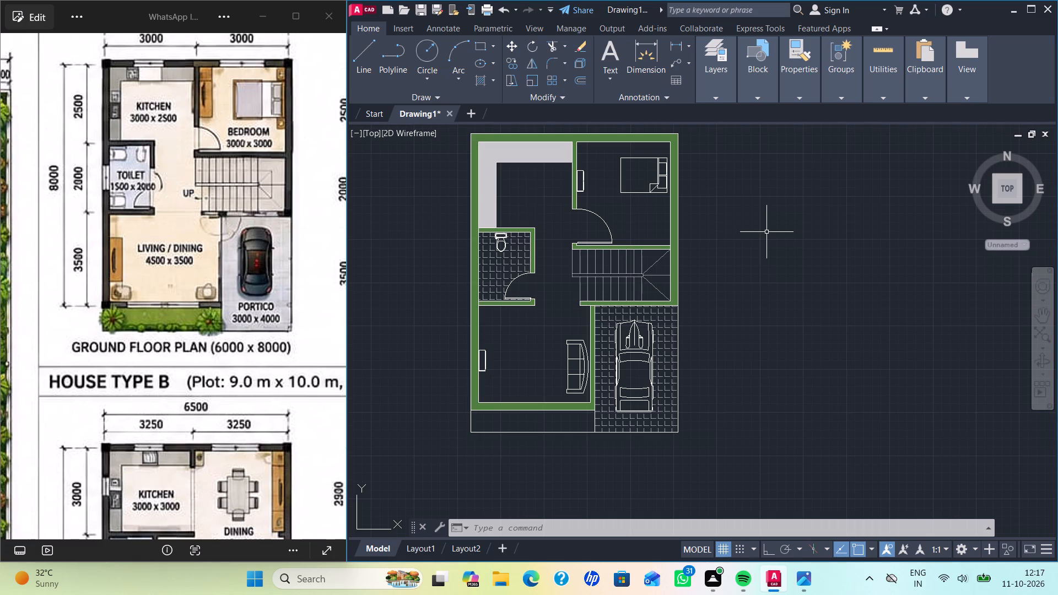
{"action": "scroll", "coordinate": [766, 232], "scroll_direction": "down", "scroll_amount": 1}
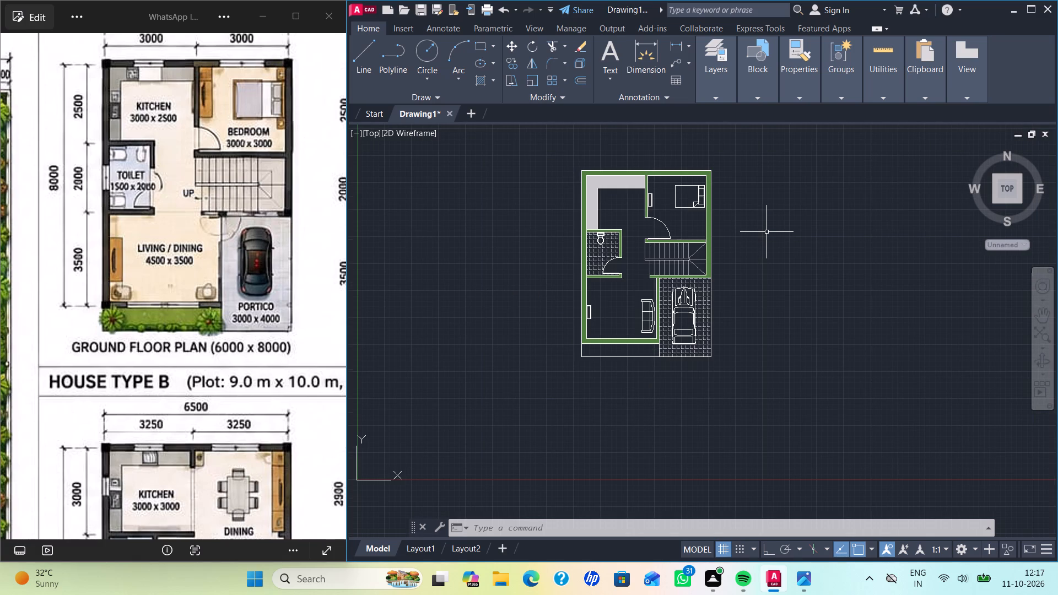
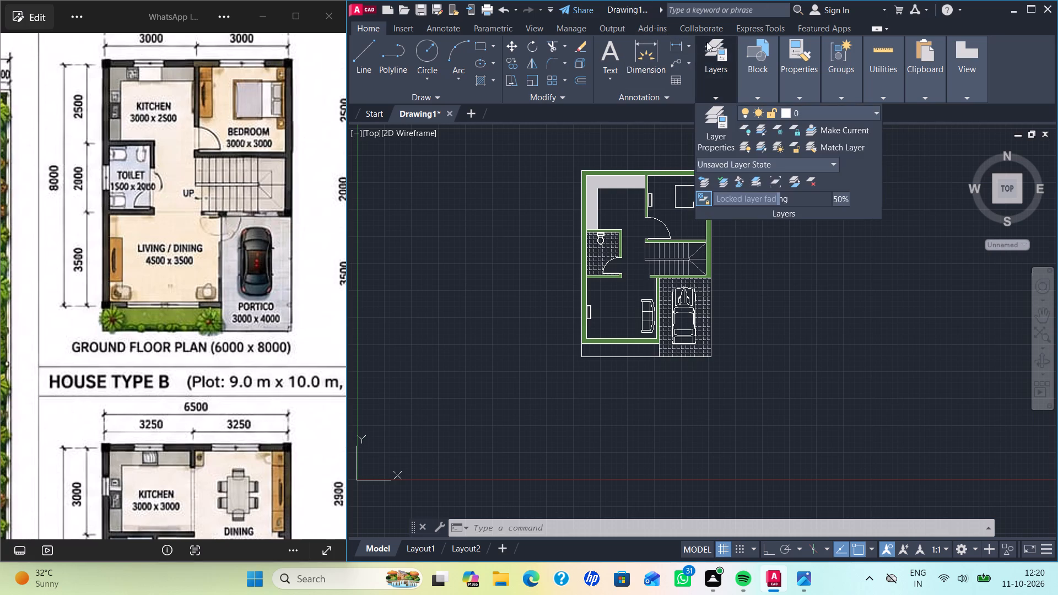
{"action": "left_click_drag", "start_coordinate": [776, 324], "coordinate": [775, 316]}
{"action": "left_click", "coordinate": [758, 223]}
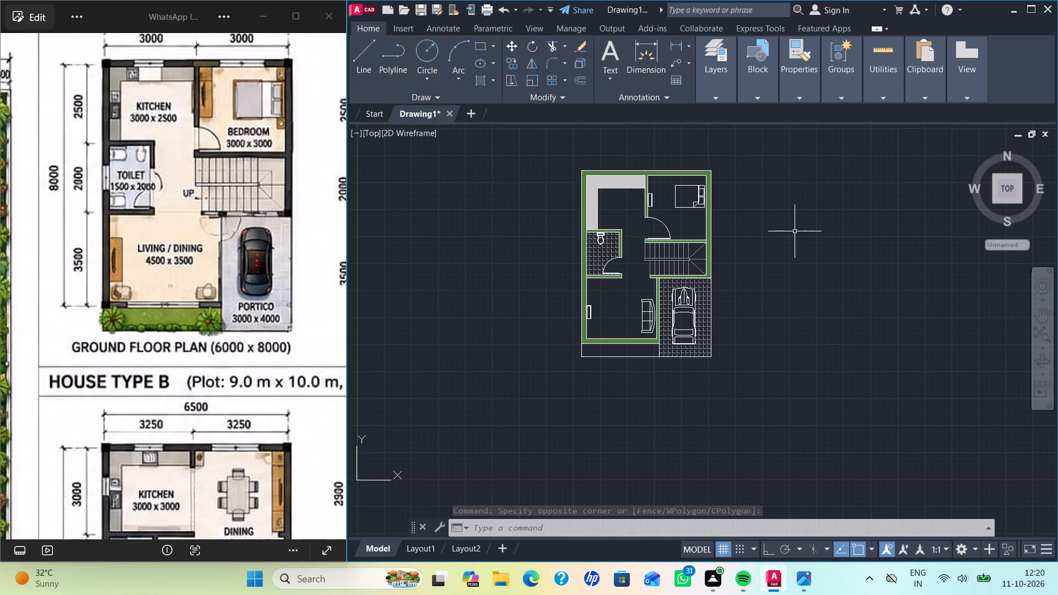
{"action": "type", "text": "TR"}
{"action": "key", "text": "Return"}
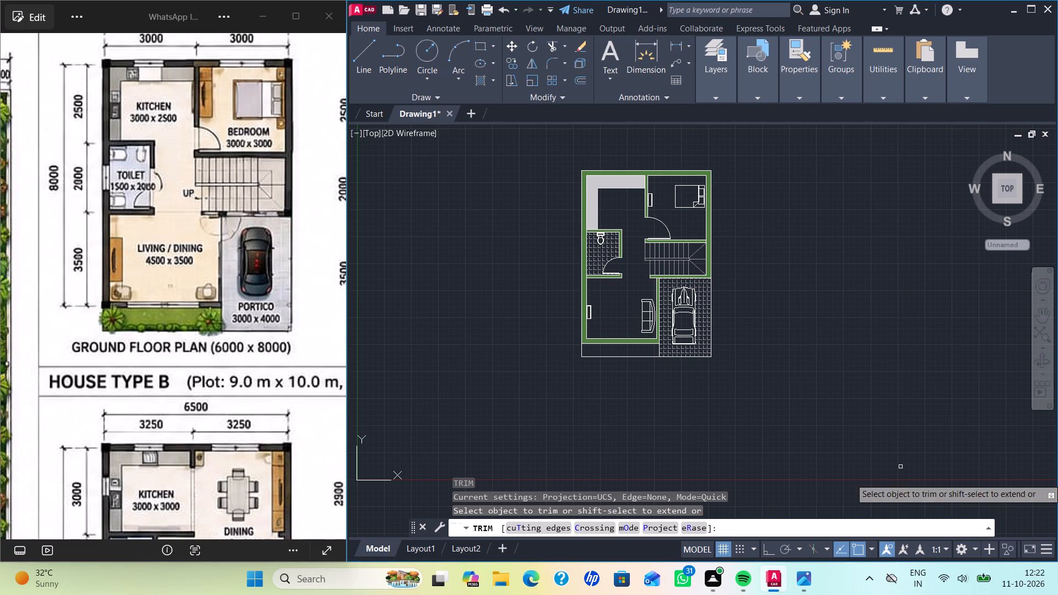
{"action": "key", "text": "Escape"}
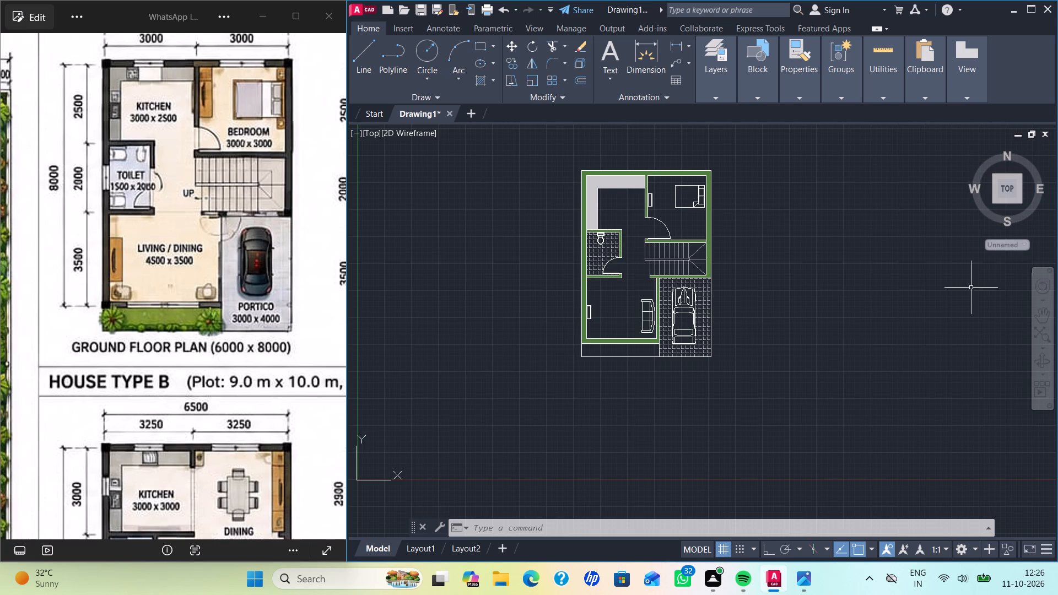
Write KITCHEN as single-line text with 0 rotation in the open floor area of the ground floor's kitchen.
{"action": "scroll", "coordinate": [688, 228], "scroll_direction": "up", "scroll_amount": 1}
{"action": "middle_click_drag", "start_coordinate": [753, 256], "coordinate": [743, 310]}
{"action": "scroll", "coordinate": [730, 291], "scroll_direction": "up", "scroll_amount": 1}
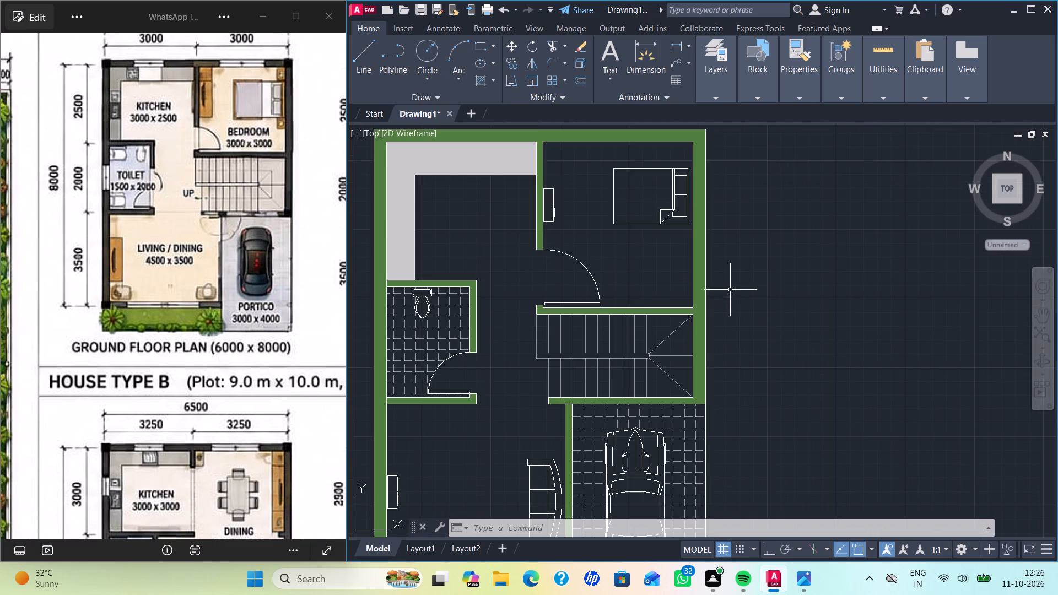
{"action": "scroll", "coordinate": [755, 285], "scroll_direction": "down", "scroll_amount": 1}
{"action": "middle_click_drag", "start_coordinate": [775, 241], "coordinate": [792, 215]}
{"action": "middle_click", "coordinate": [792, 215]}
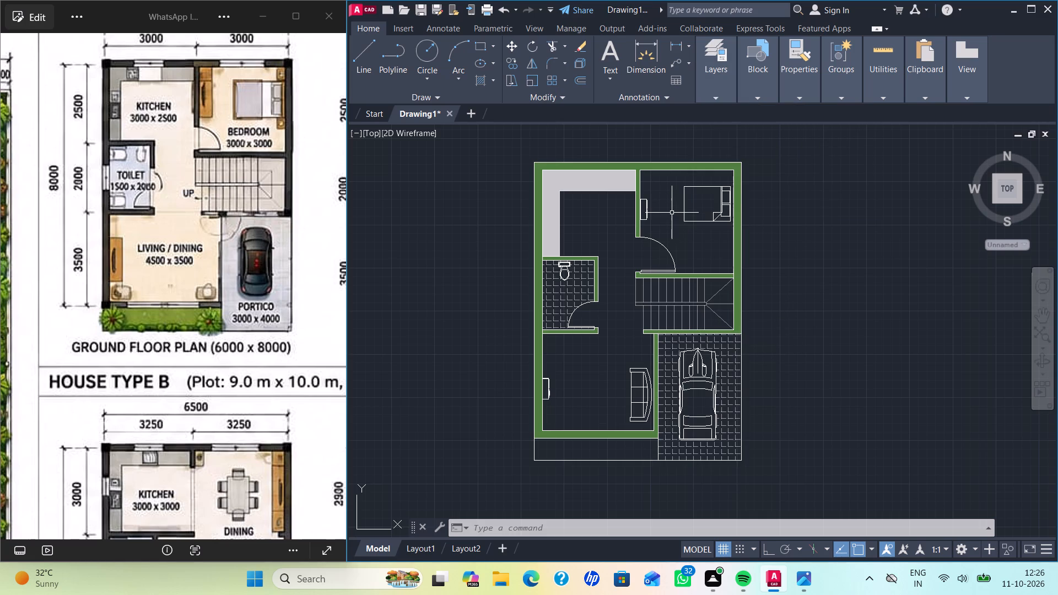
{"action": "scroll", "coordinate": [590, 230], "scroll_direction": "up", "scroll_amount": 1}
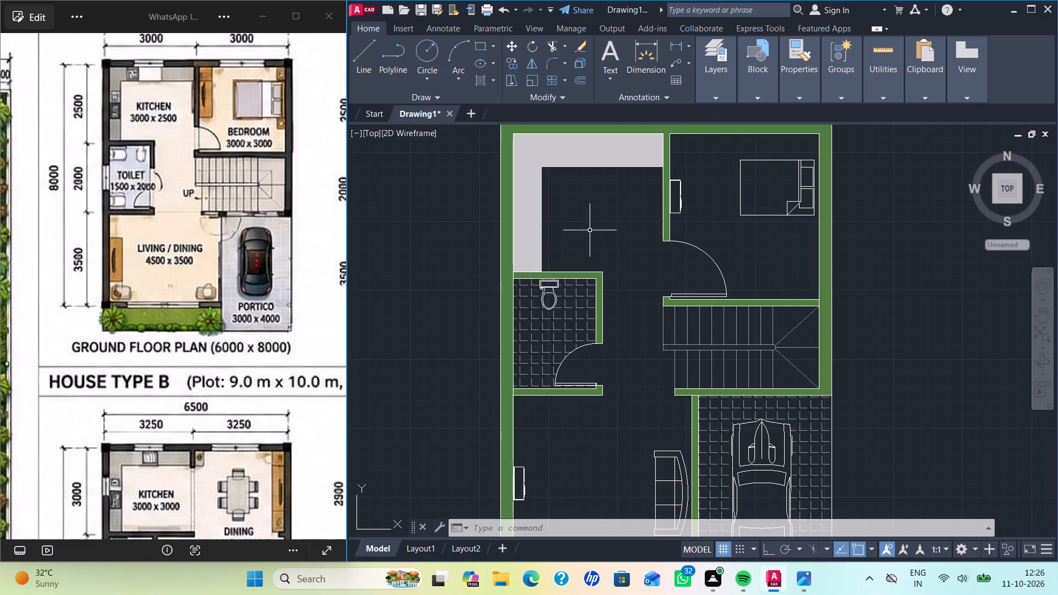
{"action": "key", "text": "d"}
{"action": "key", "text": "t"}
{"action": "key", "text": "Return"}
{"action": "scroll", "coordinate": [570, 228], "scroll_direction": "up", "scroll_amount": 1}
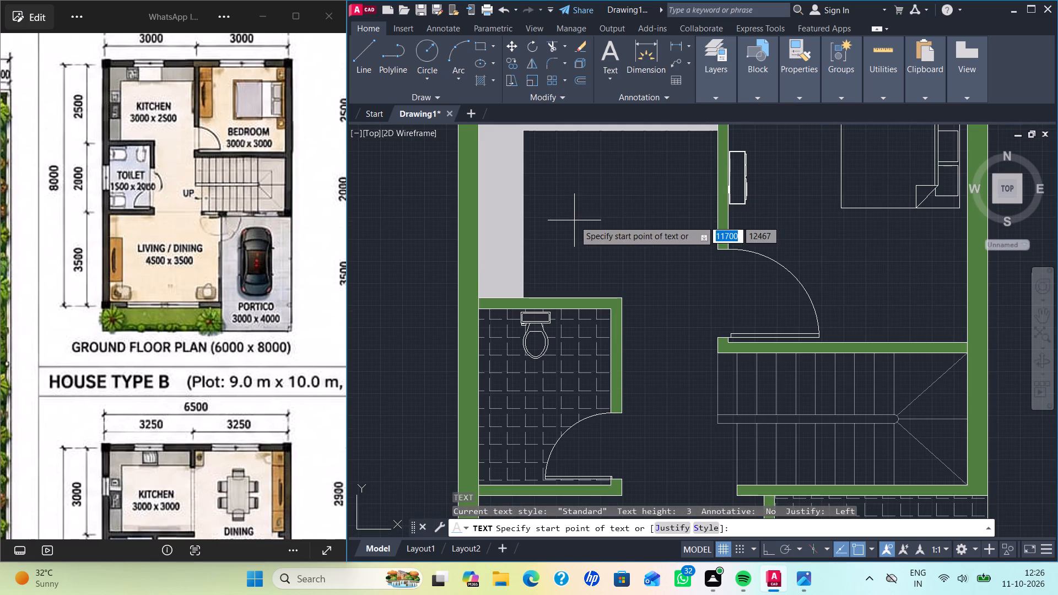
{"action": "left_click", "coordinate": [574, 220]}
{"action": "left_click", "coordinate": [574, 202]}
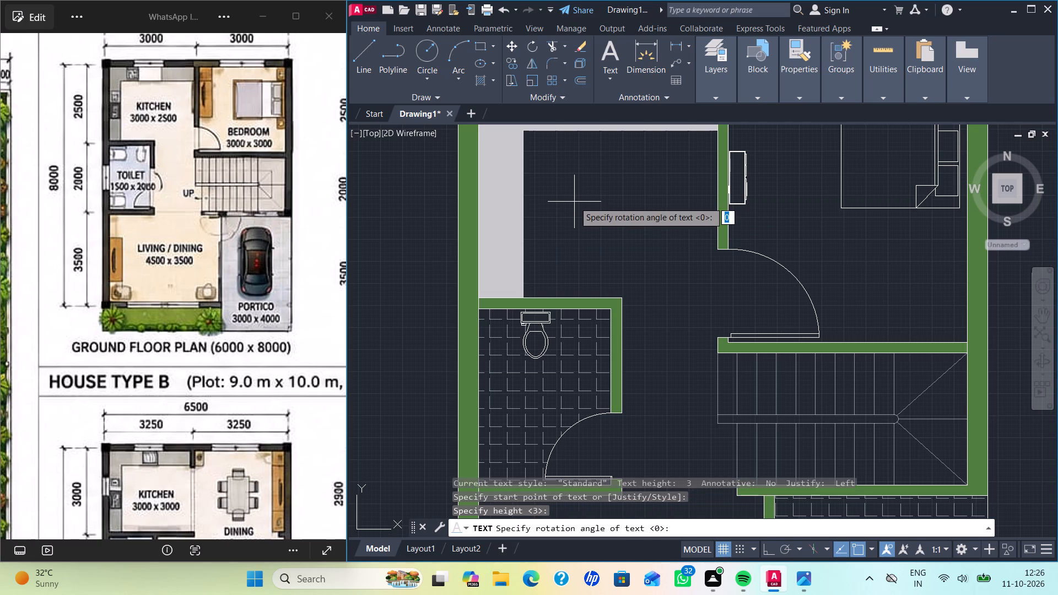
{"action": "key", "text": "Return"}
{"action": "type", "text": "KI"}
{"action": "type", "text": "TCH"}
{"action": "type", "text": "EN"}
{"action": "key", "text": "Return"}
{"action": "key", "text": "Return"}
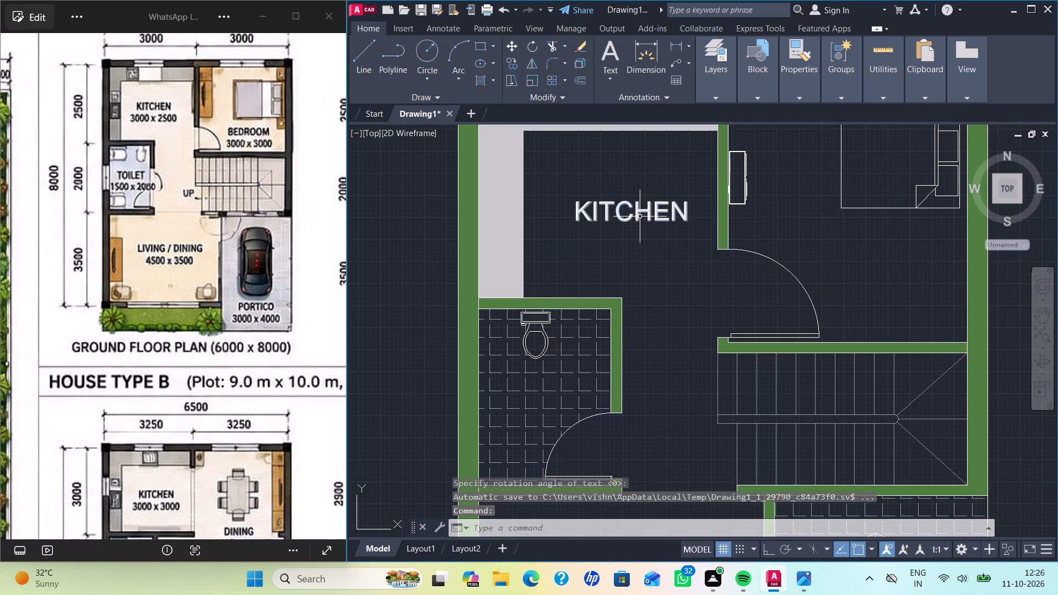
Scale the KITCHEN label down slightly about its text start point.
{"action": "left_click", "coordinate": [639, 212]}
{"action": "key", "text": "s"}
{"action": "key", "text": "c"}
{"action": "key", "text": "Return"}
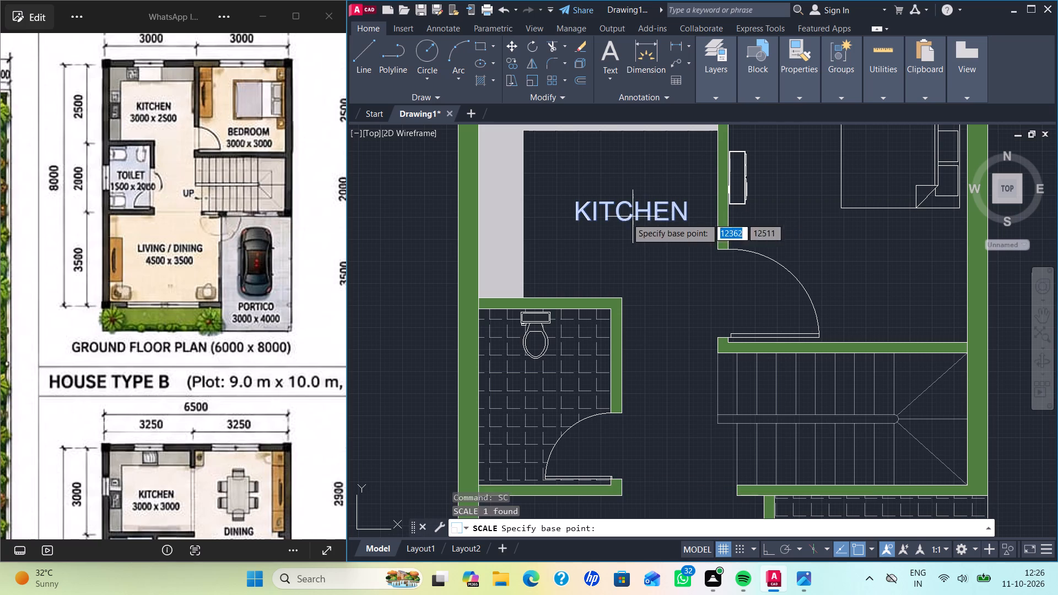
{"action": "left_click", "coordinate": [576, 221]}
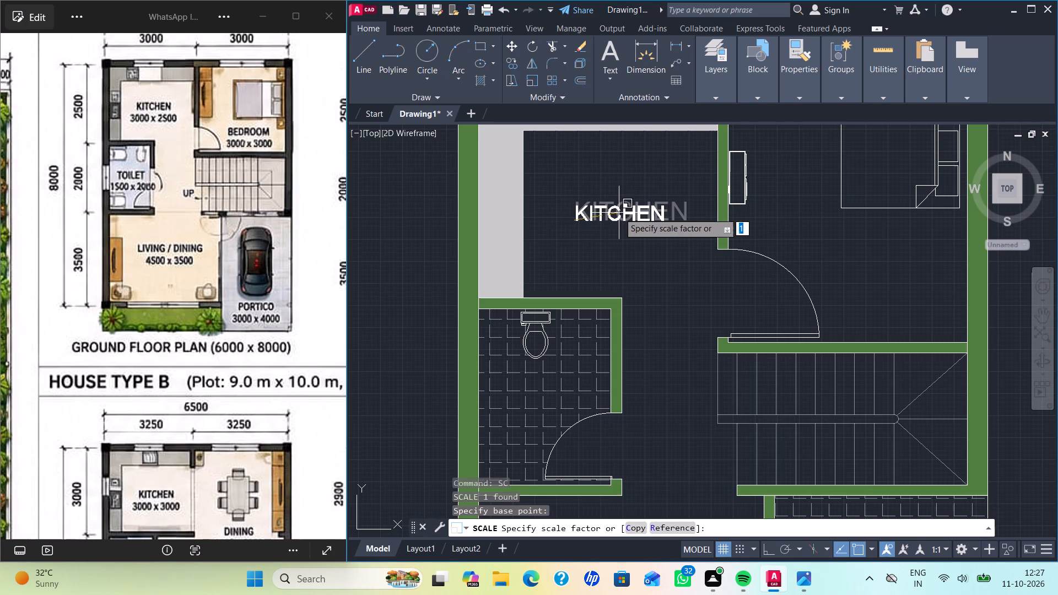
{"action": "left_click", "coordinate": [619, 213]}
{"action": "scroll", "coordinate": [671, 227], "scroll_direction": "down", "scroll_amount": 2}
{"action": "scroll", "coordinate": [639, 228], "scroll_direction": "up", "scroll_amount": 1}
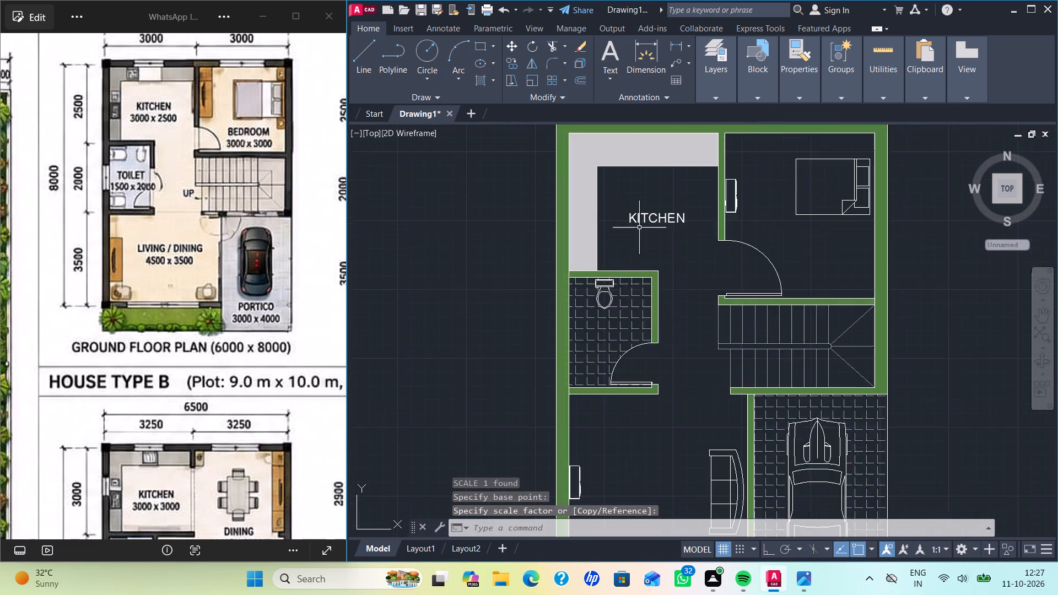
{"action": "scroll", "coordinate": [639, 228], "scroll_direction": "up", "scroll_amount": 1}
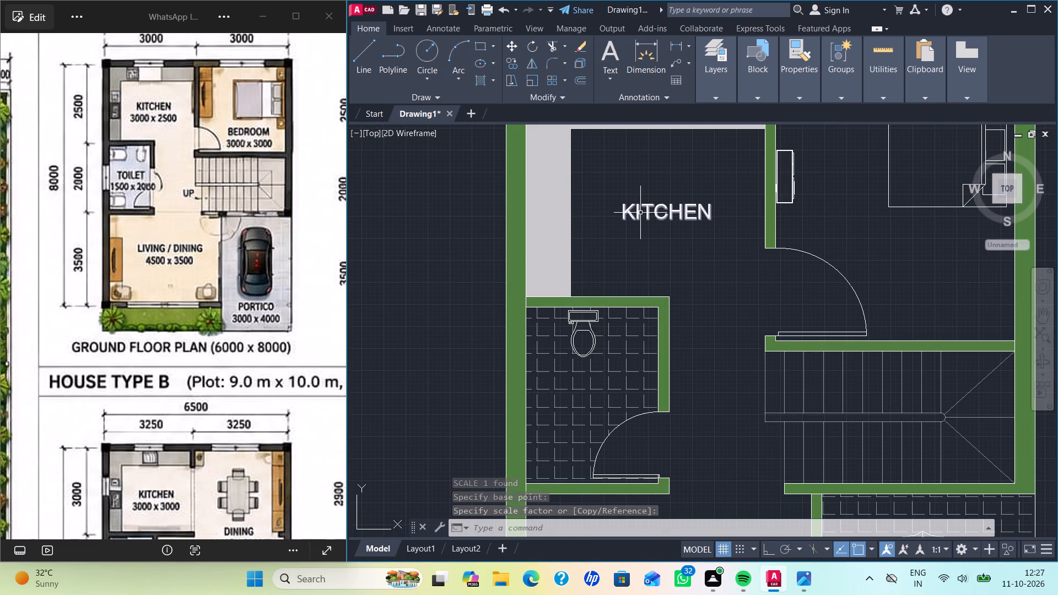
Copy the KITCHEN label from its insertion point into the bedroom below the bed and into the toilet below the WC.
{"action": "left_click", "coordinate": [640, 213]}
{"action": "key", "text": "c"}
{"action": "key", "text": "o"}
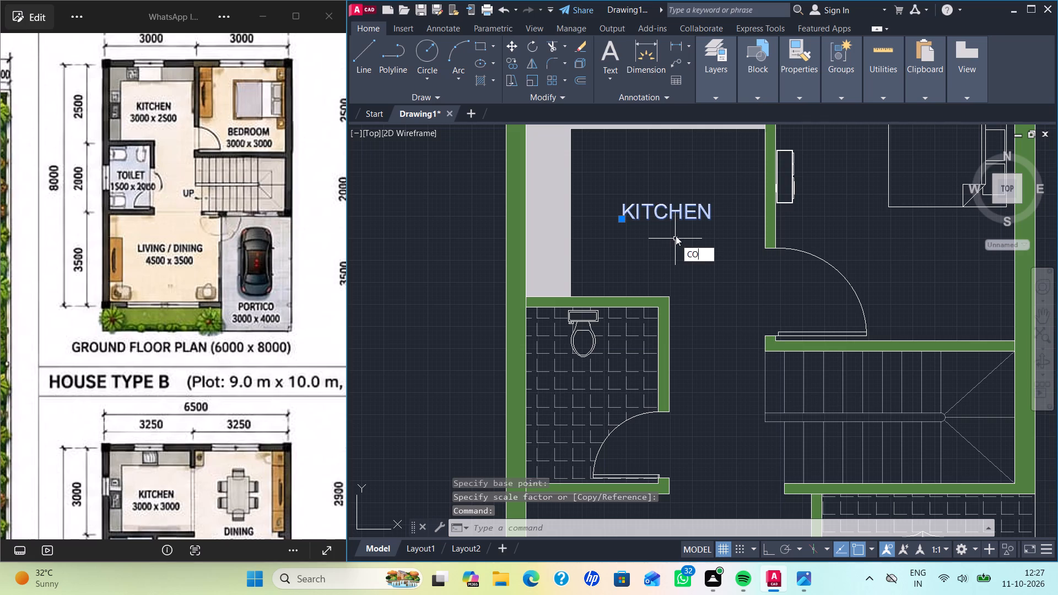
{"action": "key", "text": "Return"}
{"action": "left_click", "coordinate": [620, 219]}
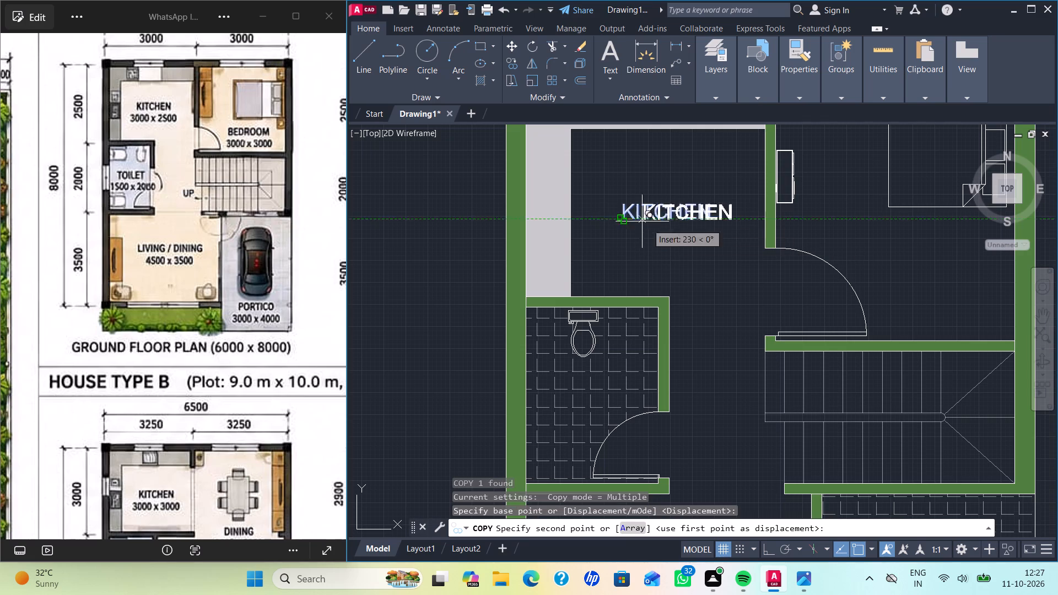
{"action": "middle_click_drag", "start_coordinate": [685, 232], "coordinate": [533, 223]}
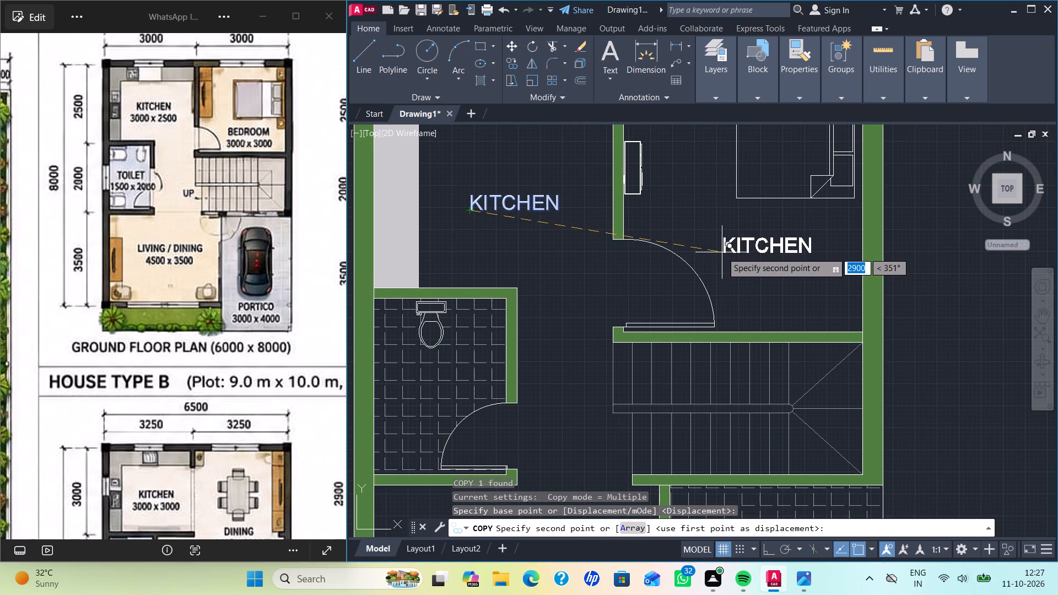
{"action": "left_click", "coordinate": [722, 252]}
{"action": "scroll", "coordinate": [712, 256], "scroll_direction": "down", "scroll_amount": 1}
{"action": "middle_click_drag", "start_coordinate": [644, 272], "coordinate": [701, 175]}
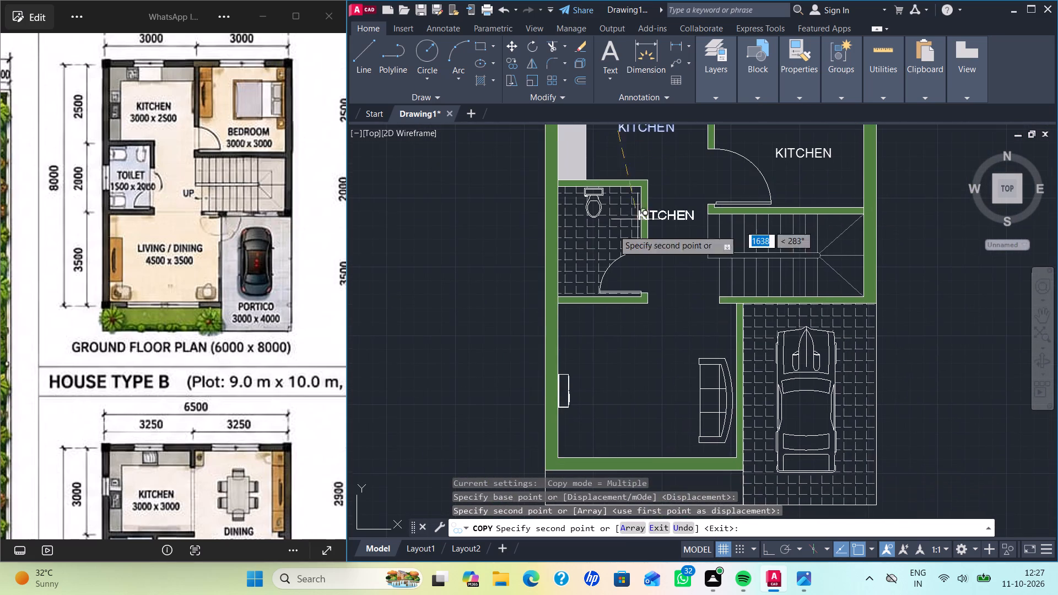
{"action": "scroll", "coordinate": [566, 239], "scroll_direction": "up", "scroll_amount": 2}
{"action": "left_click", "coordinate": [571, 241]}
{"action": "scroll", "coordinate": [661, 271], "scroll_direction": "down", "scroll_amount": 1}
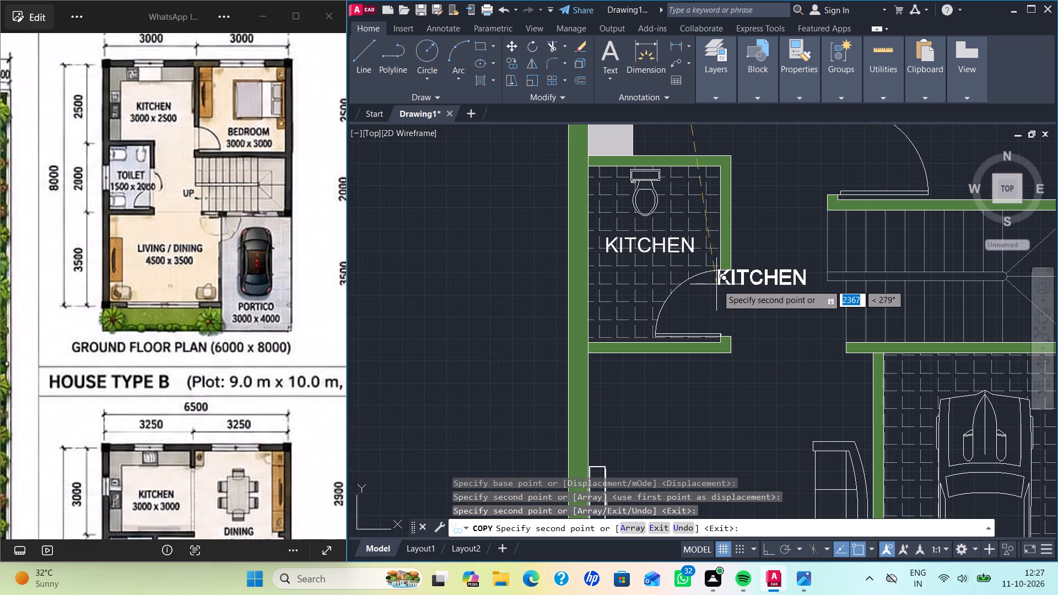
Place two more copies of the KITCHEN label, in the middle of the living room and in the portico below the car.
{"action": "middle_click_drag", "start_coordinate": [714, 282], "coordinate": [592, 243]}
{"action": "scroll", "coordinate": [633, 318], "scroll_direction": "down", "scroll_amount": 1}
{"action": "middle_click_drag", "start_coordinate": [629, 266], "coordinate": [643, 186]}
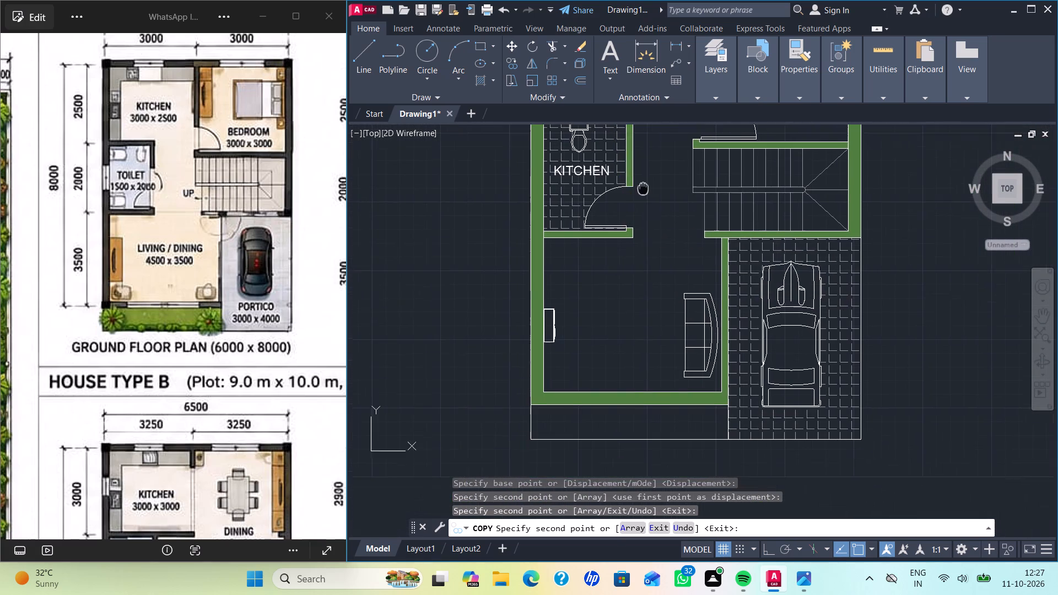
{"action": "middle_click_drag", "start_coordinate": [643, 186], "coordinate": [643, 183]}
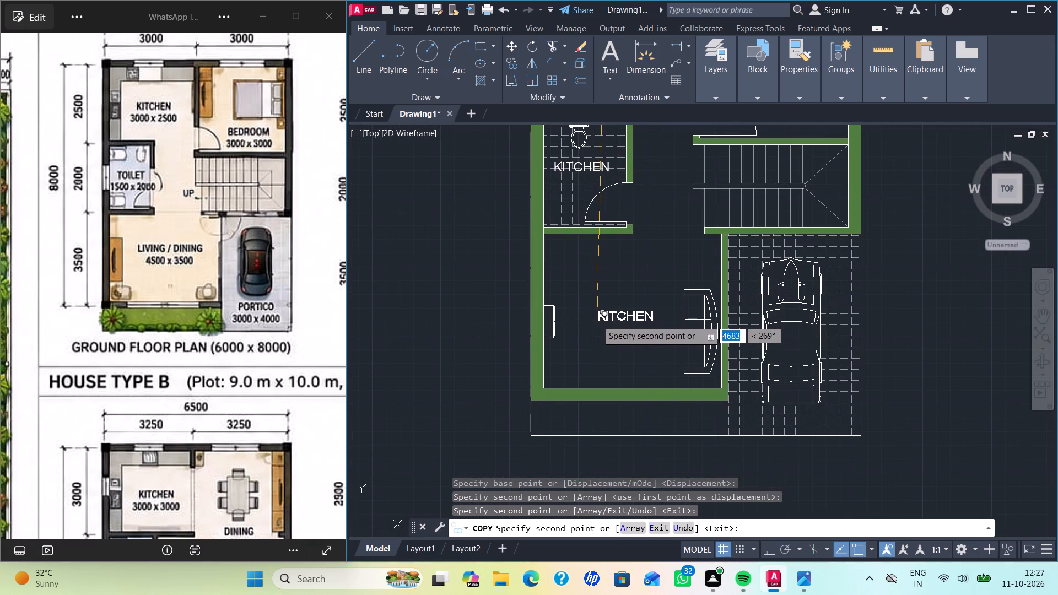
{"action": "left_click", "coordinate": [597, 320]}
{"action": "middle_click_drag", "start_coordinate": [695, 252], "coordinate": [663, 185]}
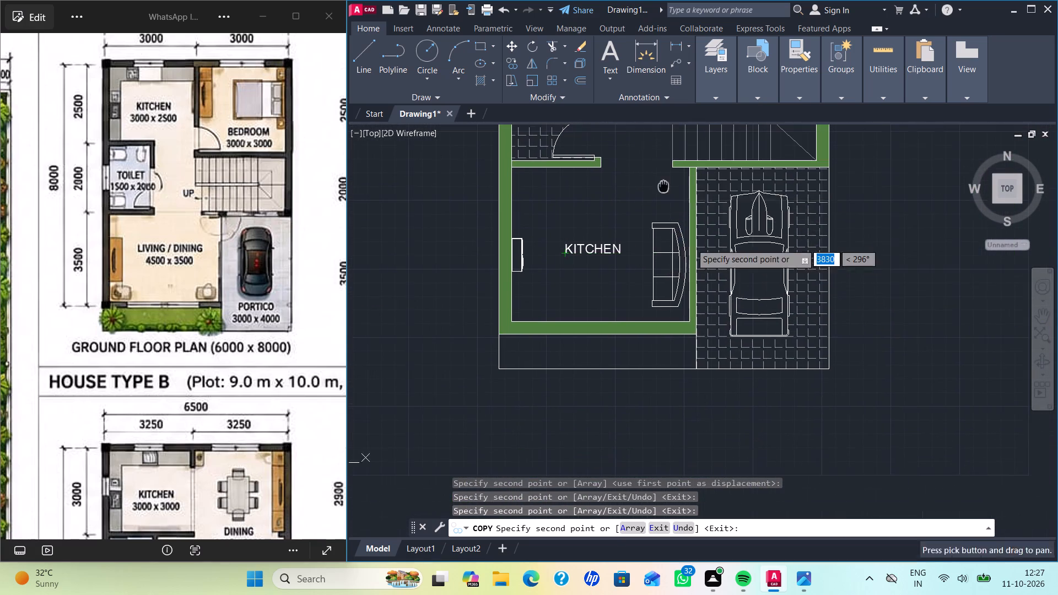
{"action": "scroll", "coordinate": [713, 362], "scroll_direction": "up", "scroll_amount": 3}
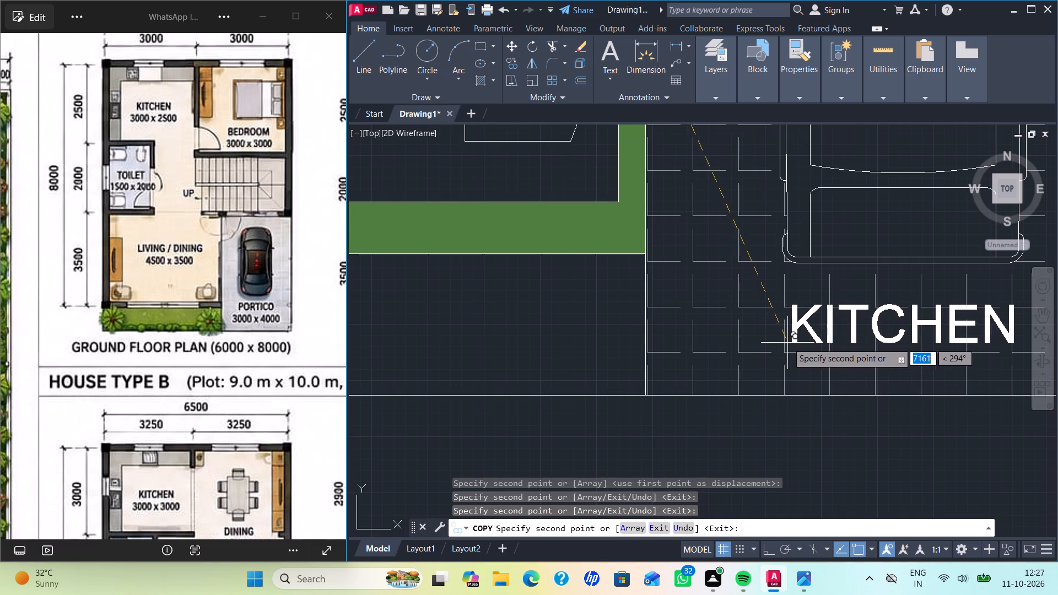
{"action": "middle_click_drag", "start_coordinate": [785, 342], "coordinate": [603, 338]}
{"action": "left_click", "coordinate": [613, 338]}
{"action": "key", "text": "Escape"}
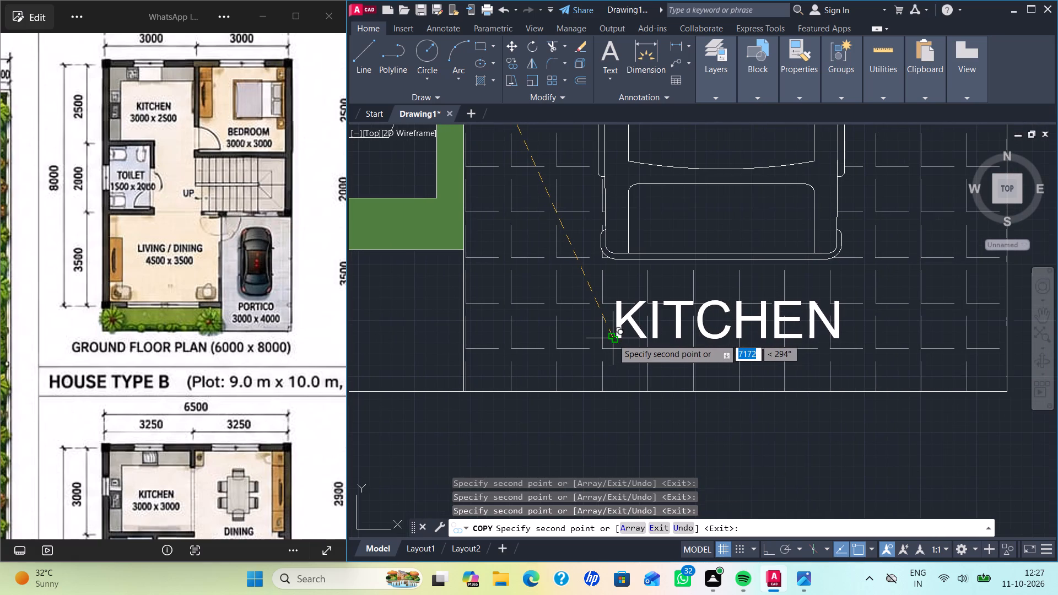
{"action": "scroll", "coordinate": [688, 353], "scroll_direction": "down", "scroll_amount": 4}
{"action": "middle_click_drag", "start_coordinate": [764, 300], "coordinate": [771, 416]}
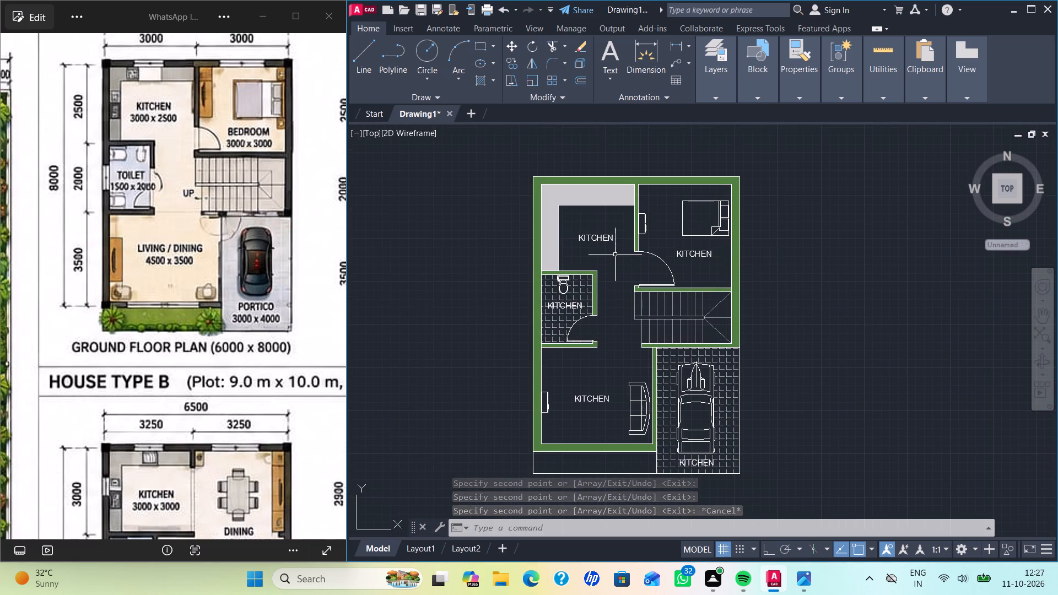
Change the copied label in the bedroom to BEDROOM.
{"action": "scroll", "coordinate": [700, 258], "scroll_direction": "up", "scroll_amount": 3}
{"action": "double_click", "coordinate": [688, 241]}
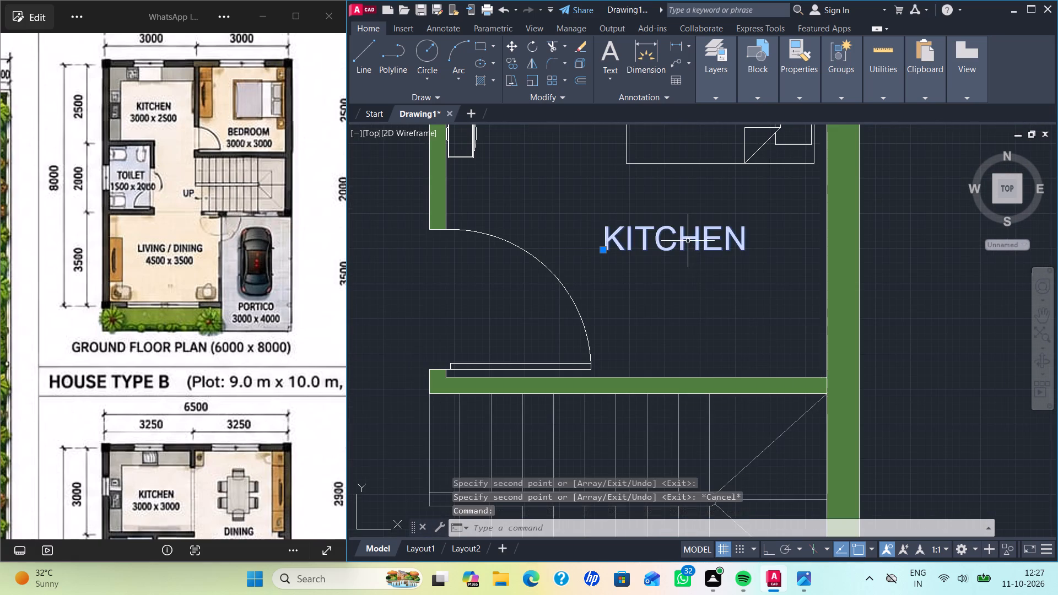
{"action": "type", "text": "BED"}
{"action": "key", "text": "r"}
{"action": "key", "text": "o"}
{"action": "type", "text": "OM"}
{"action": "key", "text": "Return"}
Change the copied label in the toilet to TOILET.
{"action": "scroll", "coordinate": [683, 254], "scroll_direction": "down", "scroll_amount": 2}
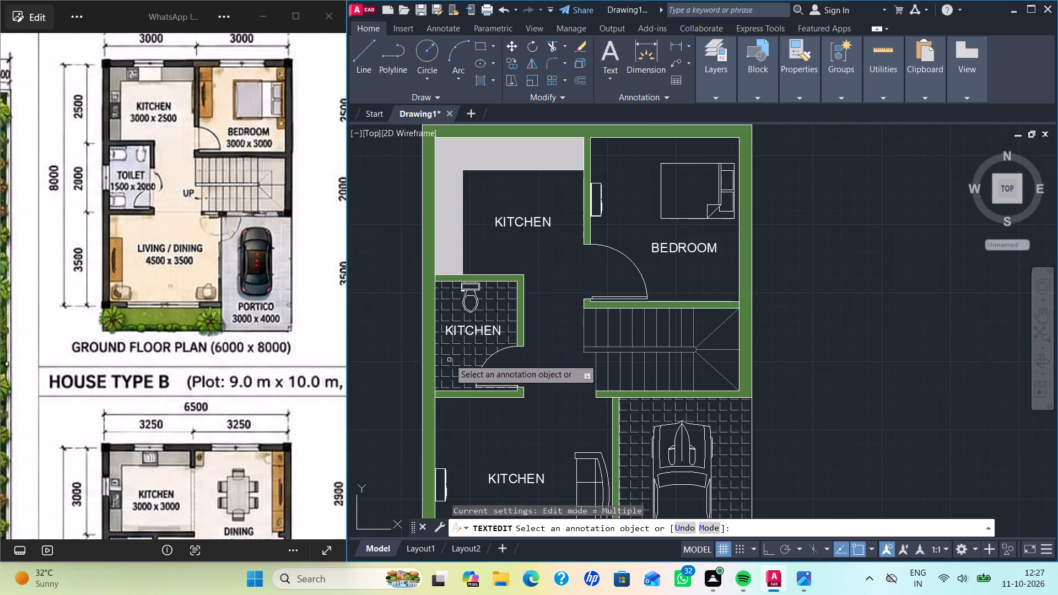
{"action": "left_click", "coordinate": [470, 327]}
{"action": "left_click", "coordinate": [470, 327]}
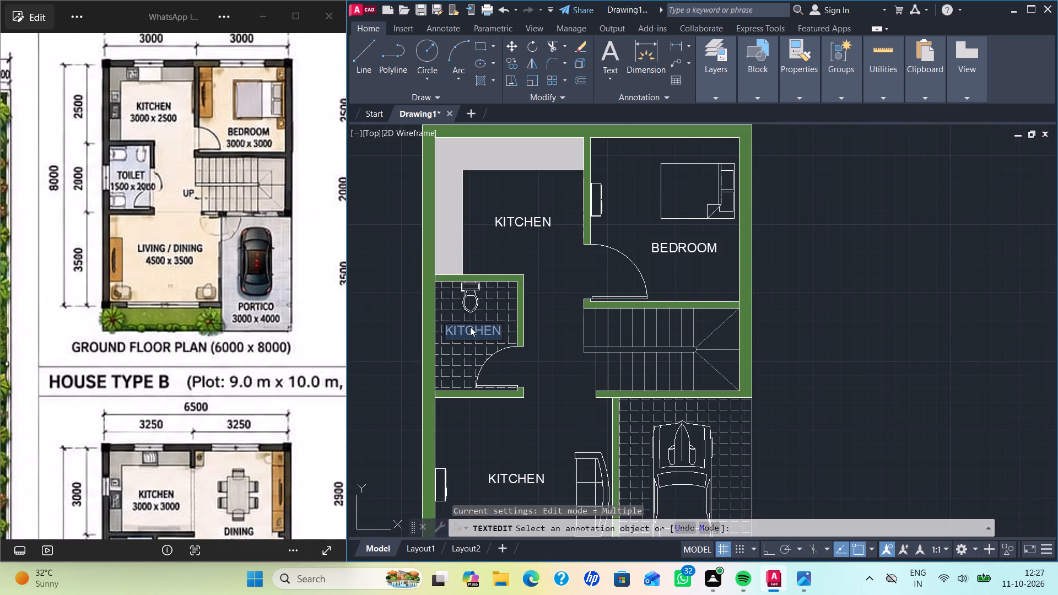
{"action": "scroll", "coordinate": [471, 327], "scroll_direction": "up", "scroll_amount": 2}
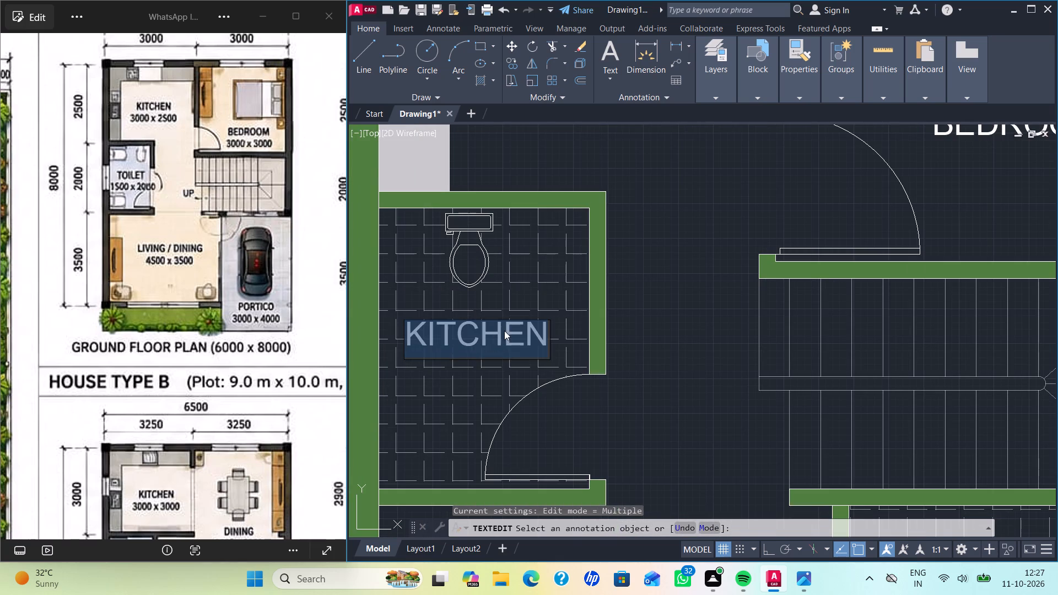
{"action": "key", "text": "t"}
{"action": "key", "text": "o"}
{"action": "type", "text": "IL"}
{"action": "key", "text": "e"}
{"action": "key", "text": "t"}
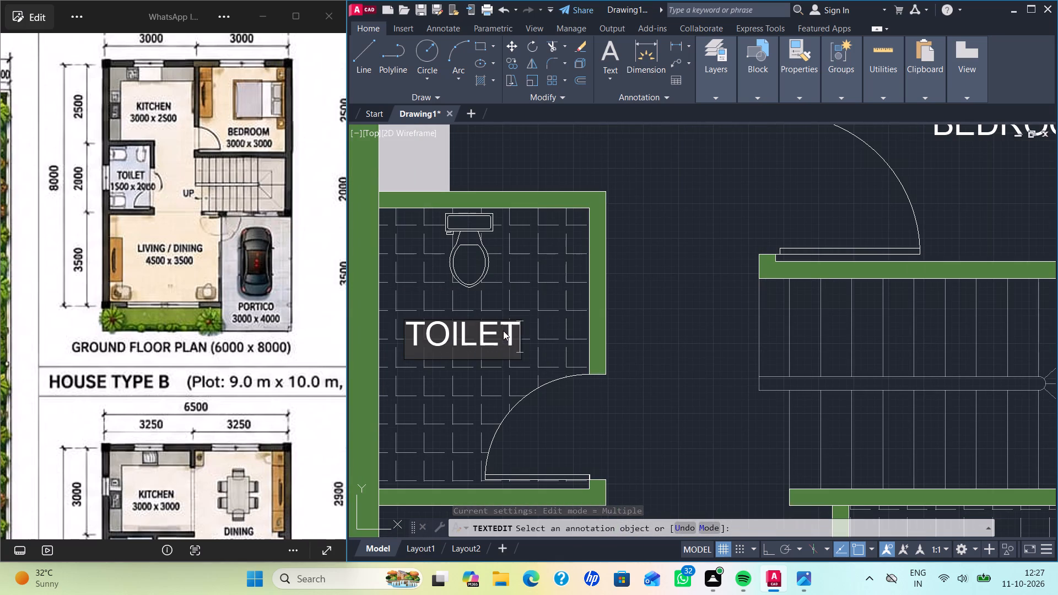
{"action": "key", "text": "Return"}
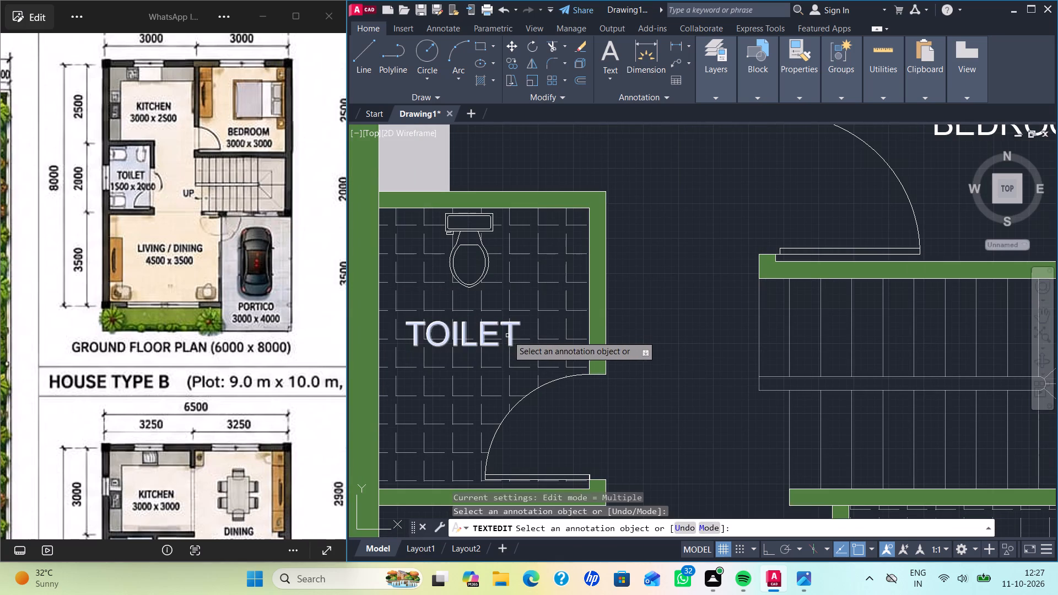
{"action": "key", "text": "Escape"}
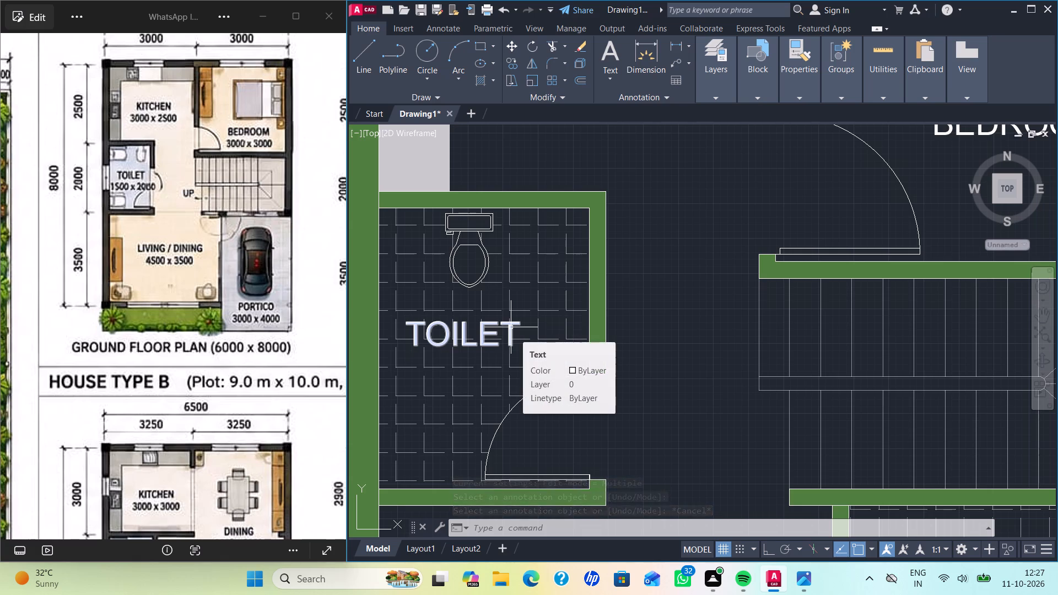
Change the copied KITCHEN label in the middle of the living room to LIVING.
{"action": "scroll", "coordinate": [581, 338], "scroll_direction": "down", "scroll_amount": 1}
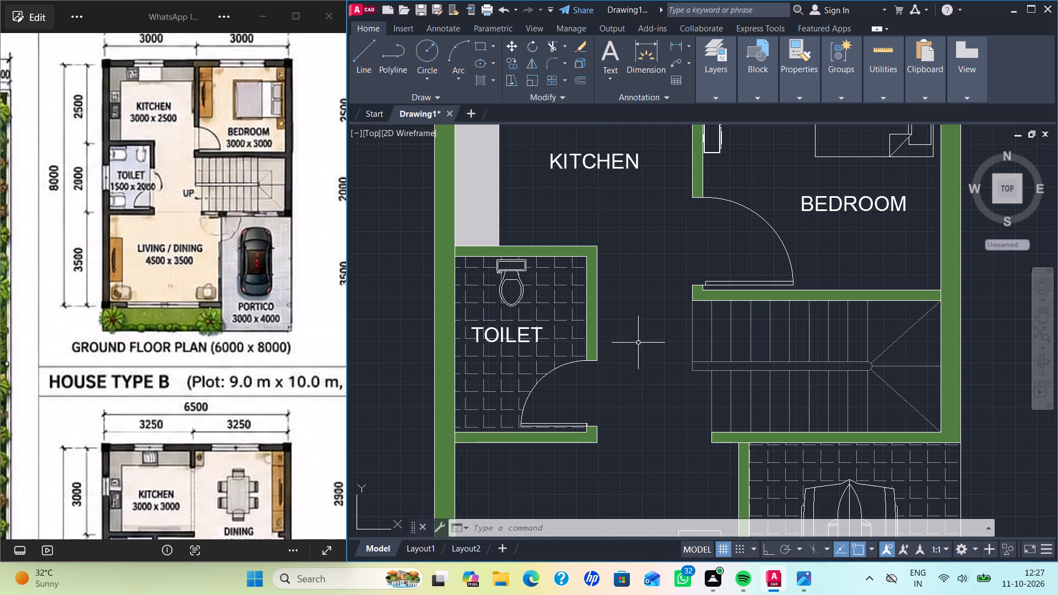
{"action": "scroll", "coordinate": [617, 365], "scroll_direction": "down", "scroll_amount": 1}
{"action": "middle_click_drag", "start_coordinate": [628, 393], "coordinate": [636, 228]}
{"action": "scroll", "coordinate": [621, 358], "scroll_direction": "up", "scroll_amount": 1}
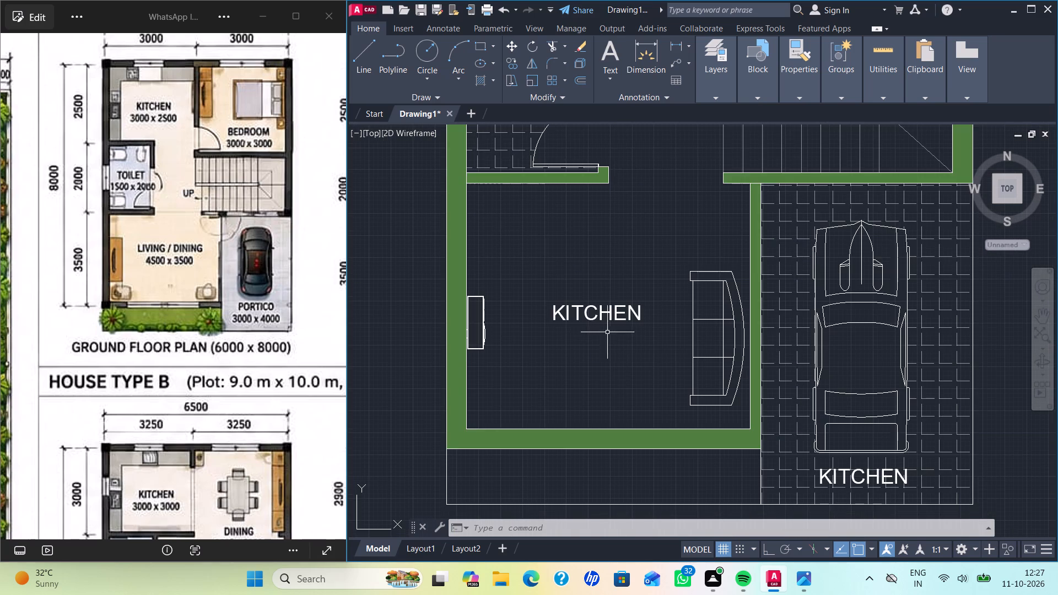
{"action": "double_click", "coordinate": [606, 312]}
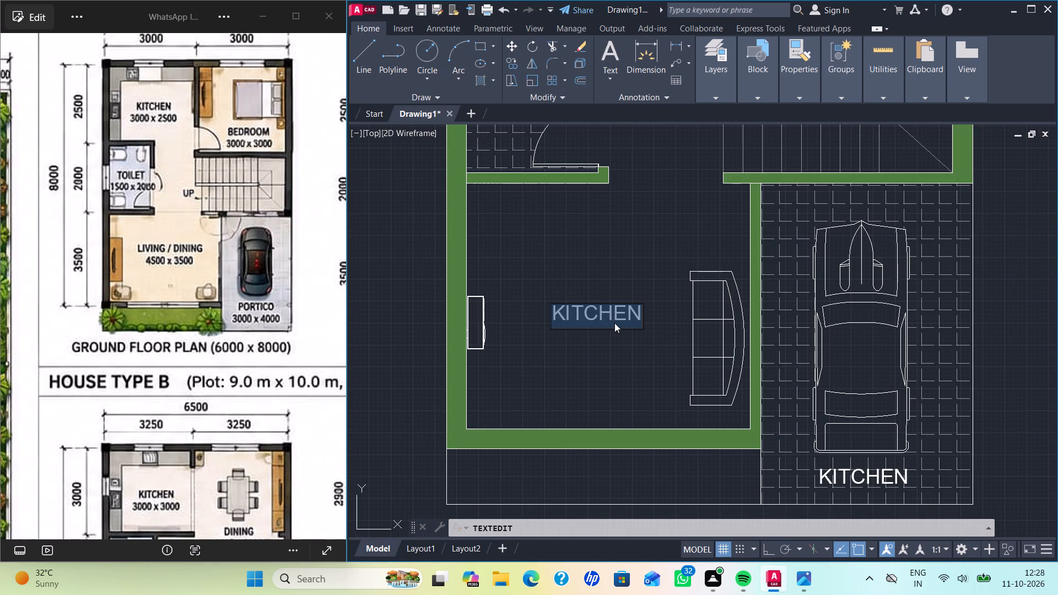
{"action": "key", "text": "l"}
{"action": "key", "text": "i"}
{"action": "key", "text": "v"}
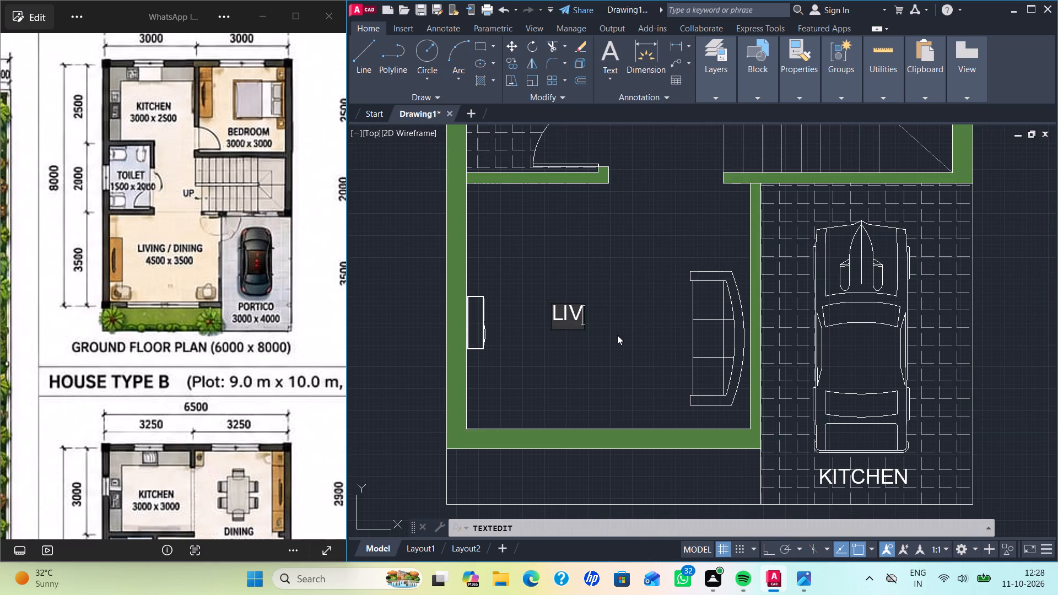
{"action": "key", "text": "i"}
{"action": "key", "text": "n"}
{"action": "key", "text": "g"}
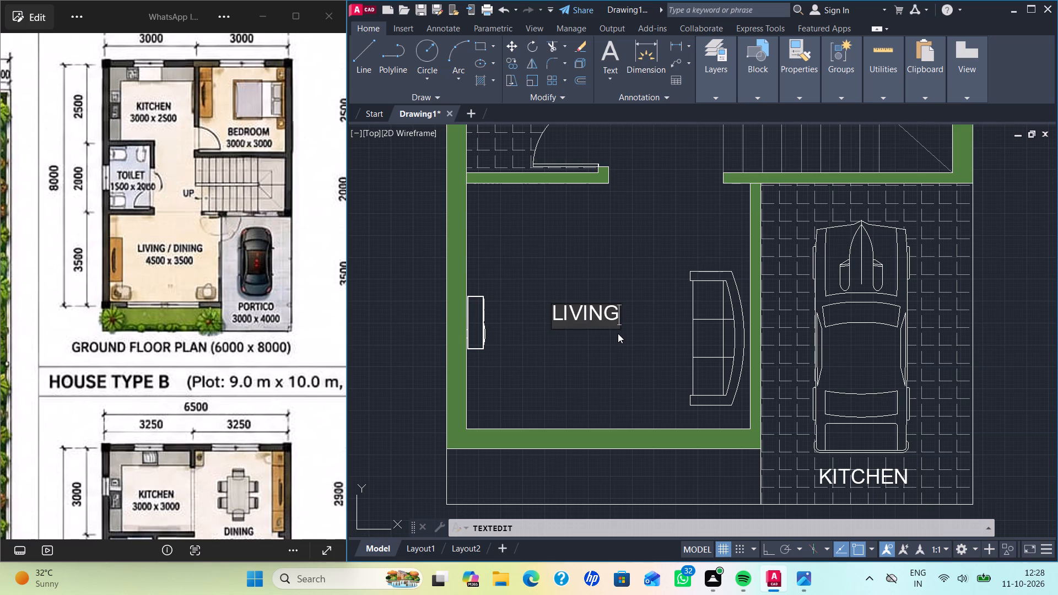
{"action": "key", "text": "Return"}
Change the copied KITCHEN label below the car in the portico to PARKING.
{"action": "scroll", "coordinate": [641, 342], "scroll_direction": "down", "scroll_amount": 3}
{"action": "scroll", "coordinate": [647, 345], "scroll_direction": "up", "scroll_amount": 2}
{"action": "scroll", "coordinate": [646, 345], "scroll_direction": "down", "scroll_amount": 1}
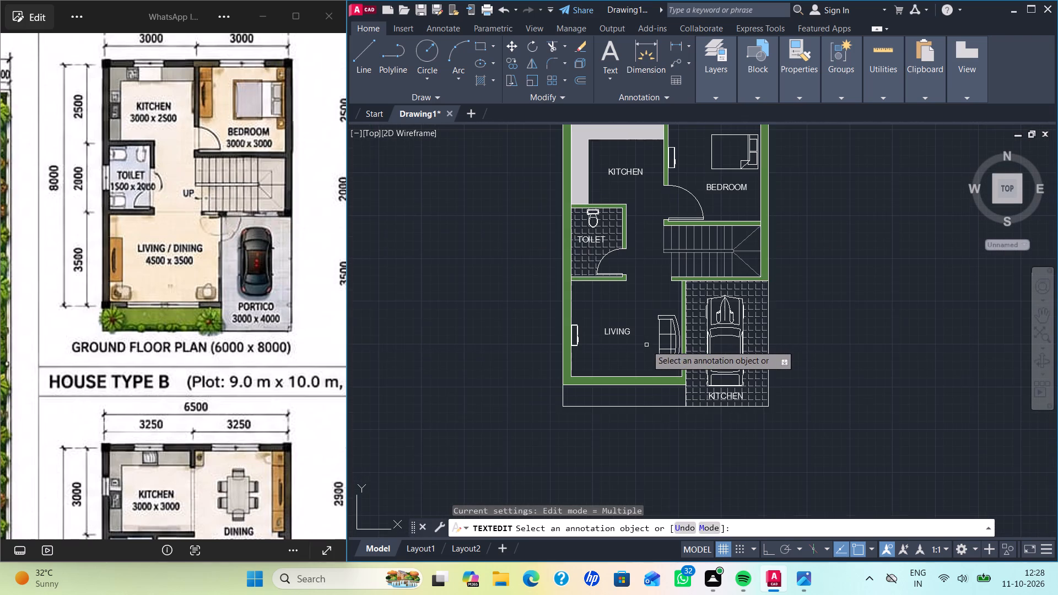
{"action": "middle_click_drag", "start_coordinate": [641, 343], "coordinate": [617, 348]}
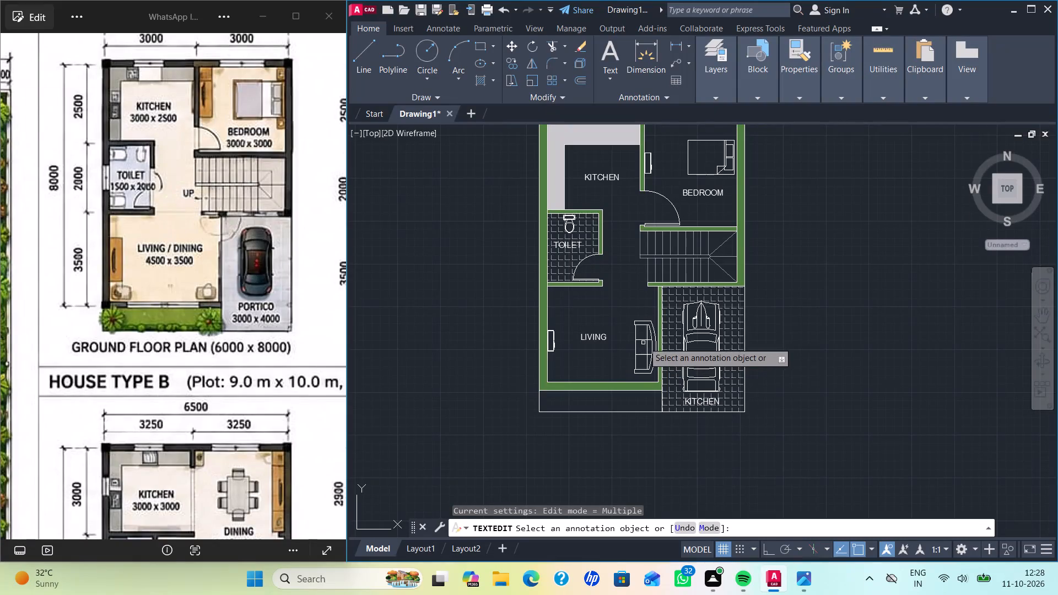
{"action": "scroll", "coordinate": [704, 409], "scroll_direction": "up", "scroll_amount": 4}
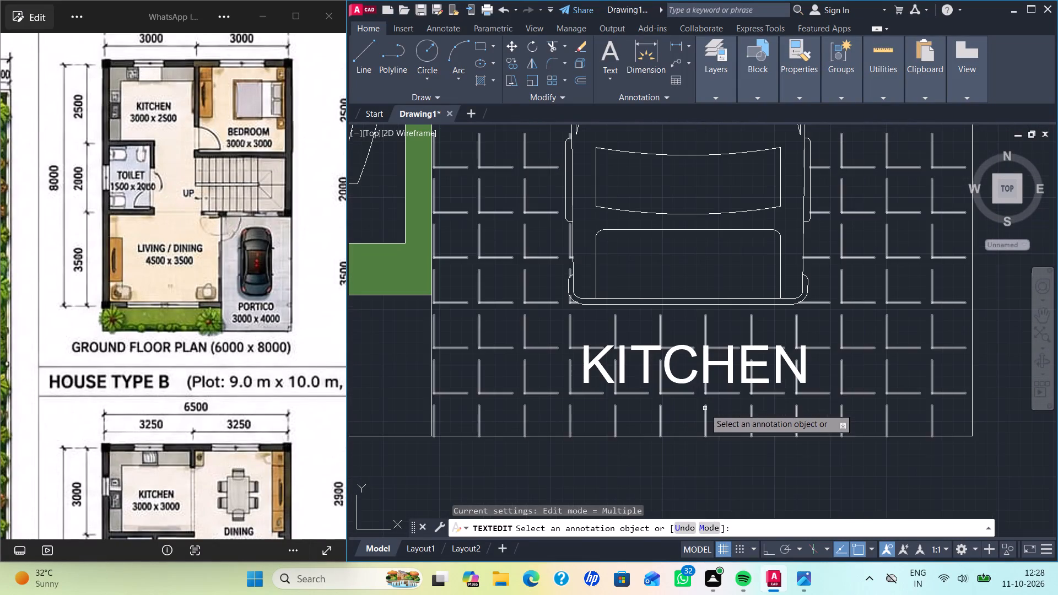
{"action": "double_click", "coordinate": [689, 347]}
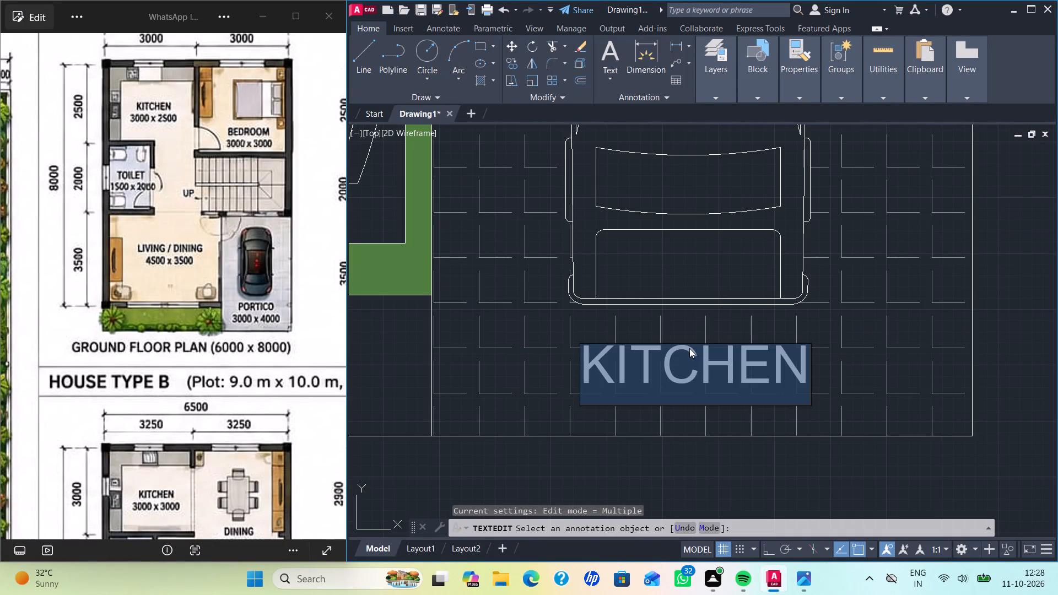
{"action": "key", "text": "p"}
{"action": "key", "text": "a"}
{"action": "key", "text": "r"}
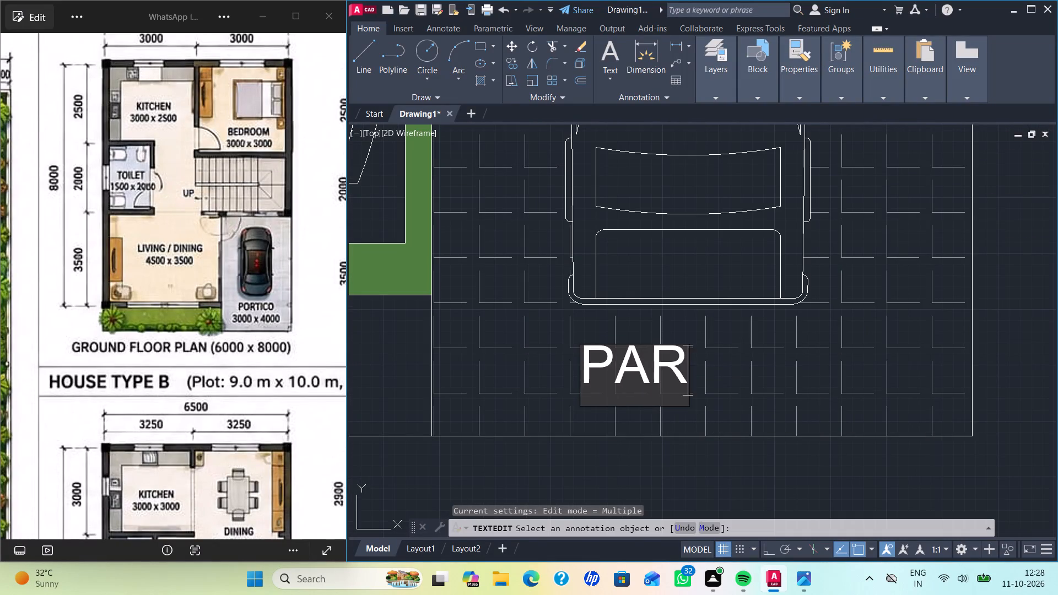
{"action": "key", "text": "l"}
{"action": "key", "text": "BackSpace"}
{"action": "key", "text": "k"}
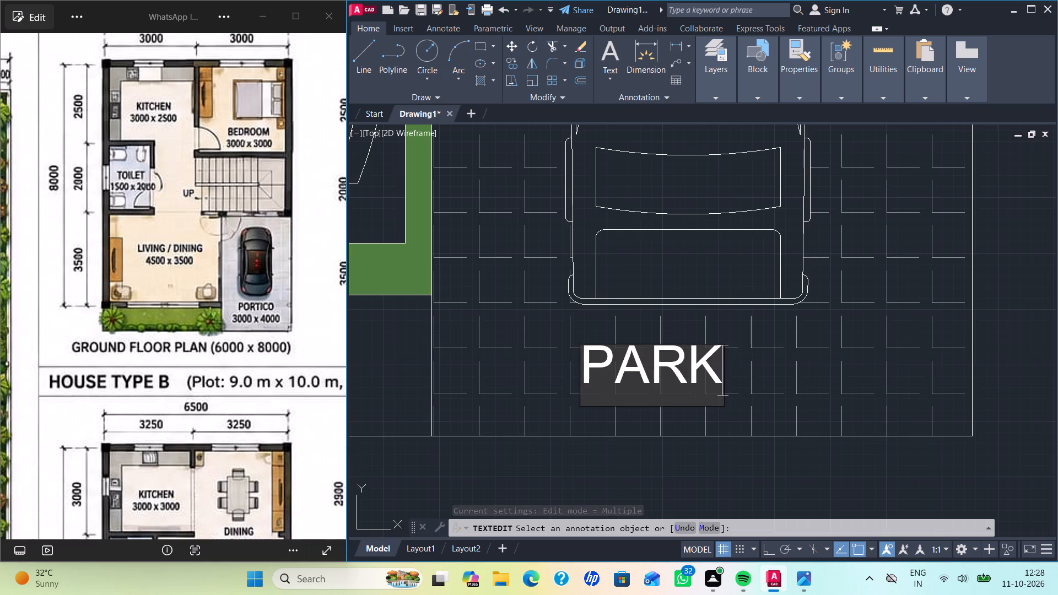
{"action": "key", "text": "i"}
{"action": "key", "text": "n"}
{"action": "key", "text": "g"}
{"action": "key", "text": "Return"}
{"action": "key", "text": "Return"}
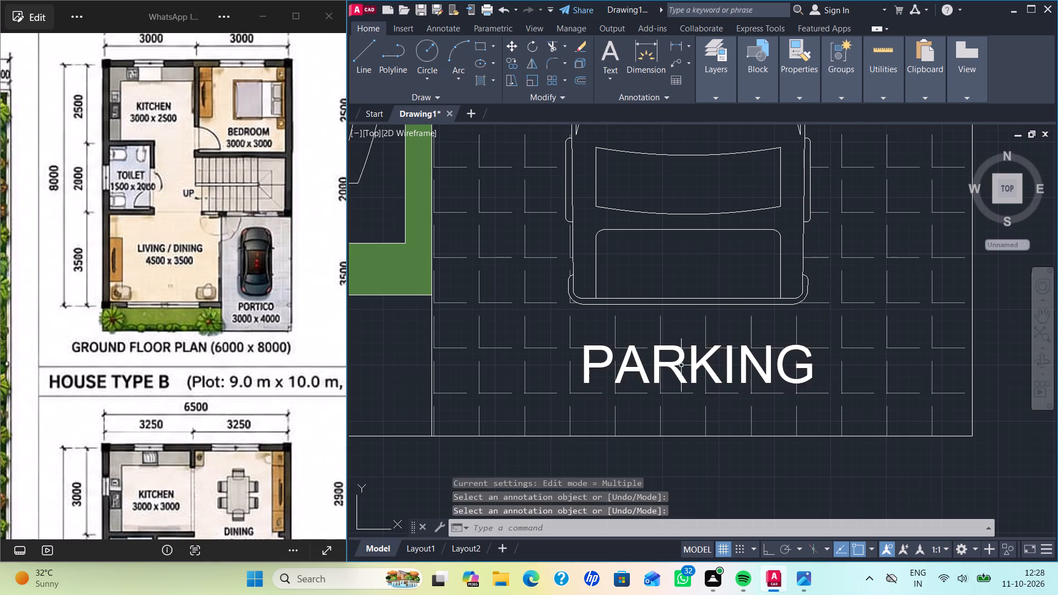
{"action": "scroll", "coordinate": [681, 365], "scroll_direction": "down", "scroll_amount": 3}
{"action": "scroll", "coordinate": [774, 299], "scroll_direction": "down", "scroll_amount": 1}
{"action": "key", "text": "Escape"}
Mask the tile hatch behind the TOILET label with a Text Mask wipeout.
{"action": "middle_click_drag", "start_coordinate": [772, 300], "coordinate": [775, 385]}
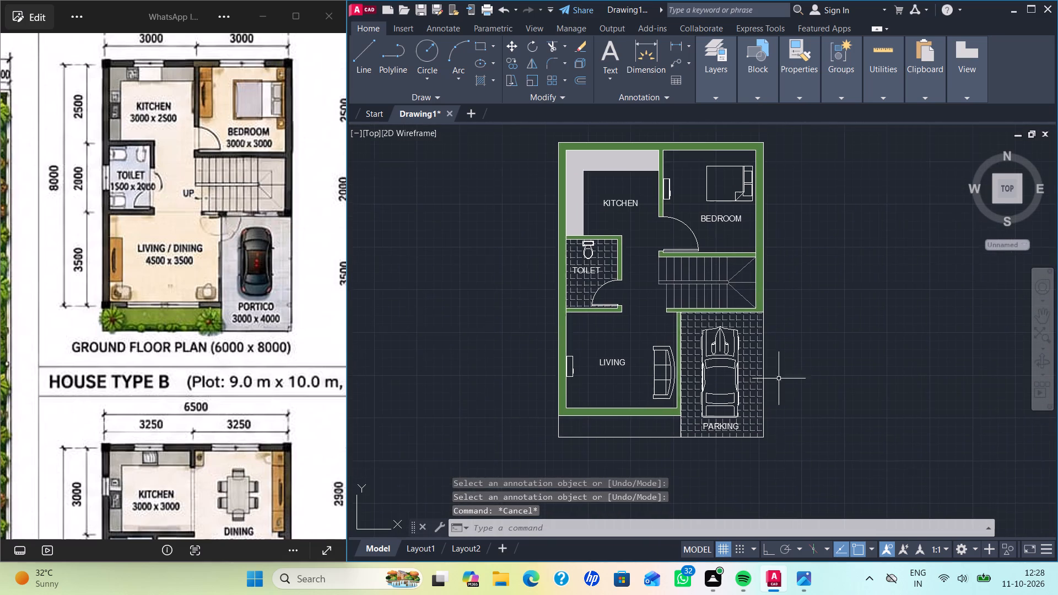
{"action": "scroll", "coordinate": [623, 305], "scroll_direction": "up", "scroll_amount": 2}
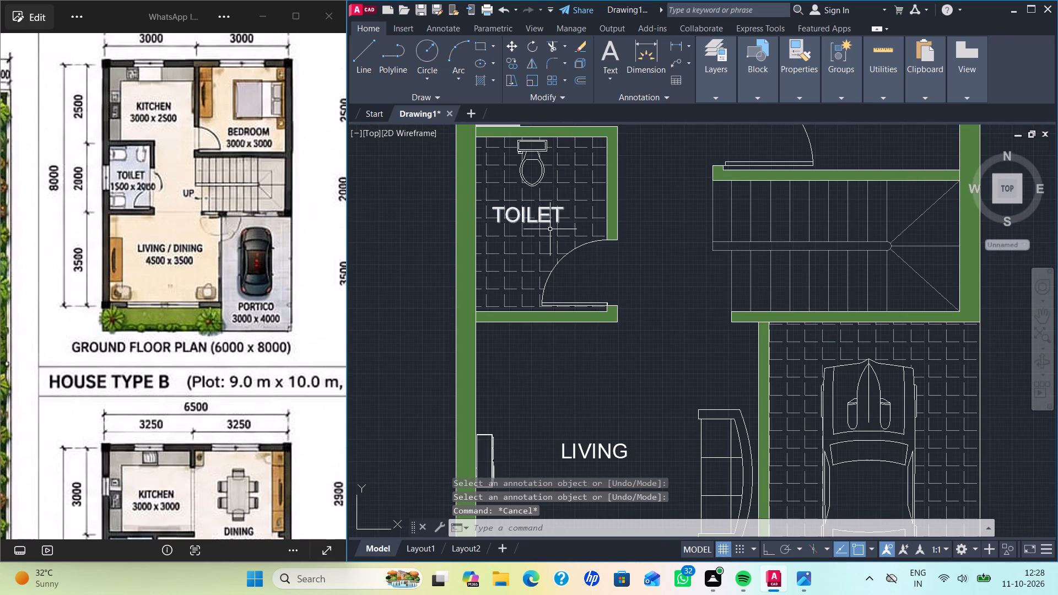
{"action": "key", "text": "t"}
{"action": "type", "text": "EXT"}
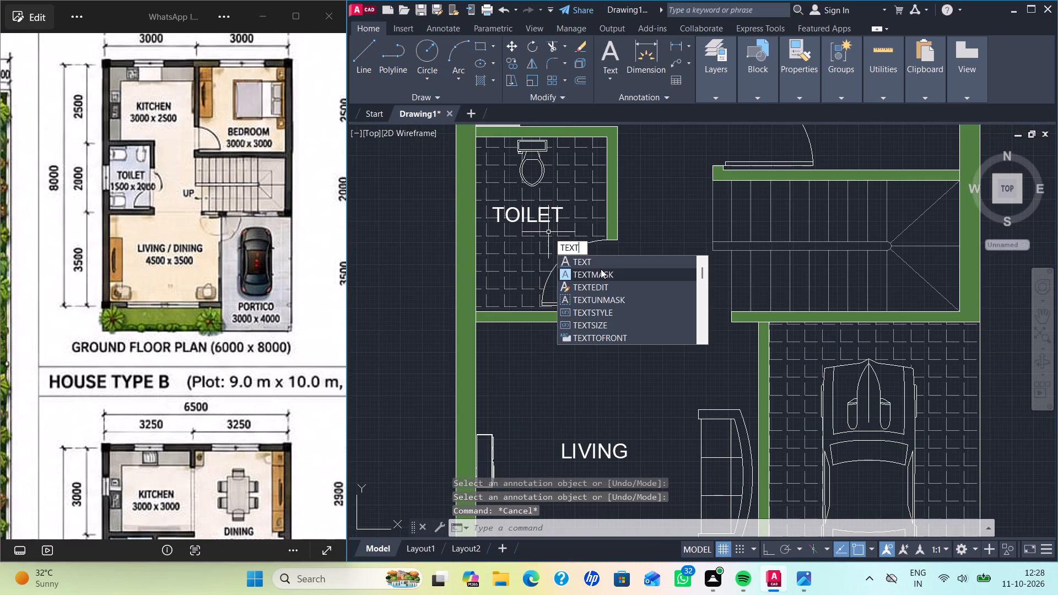
{"action": "left_click_drag", "start_coordinate": [602, 269], "coordinate": [601, 263]}
{"action": "left_click", "coordinate": [558, 212]}
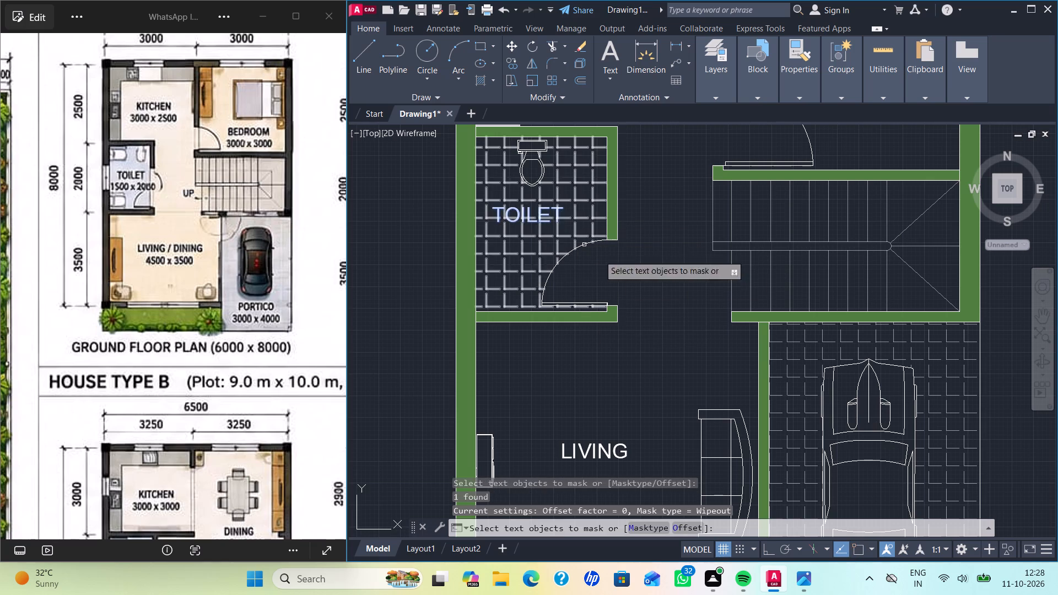
{"action": "key", "text": "Return"}
Mask the tile hatch behind the PARKING label with a Text Mask wipeout.
{"action": "scroll", "coordinate": [704, 336], "scroll_direction": "down", "scroll_amount": 1}
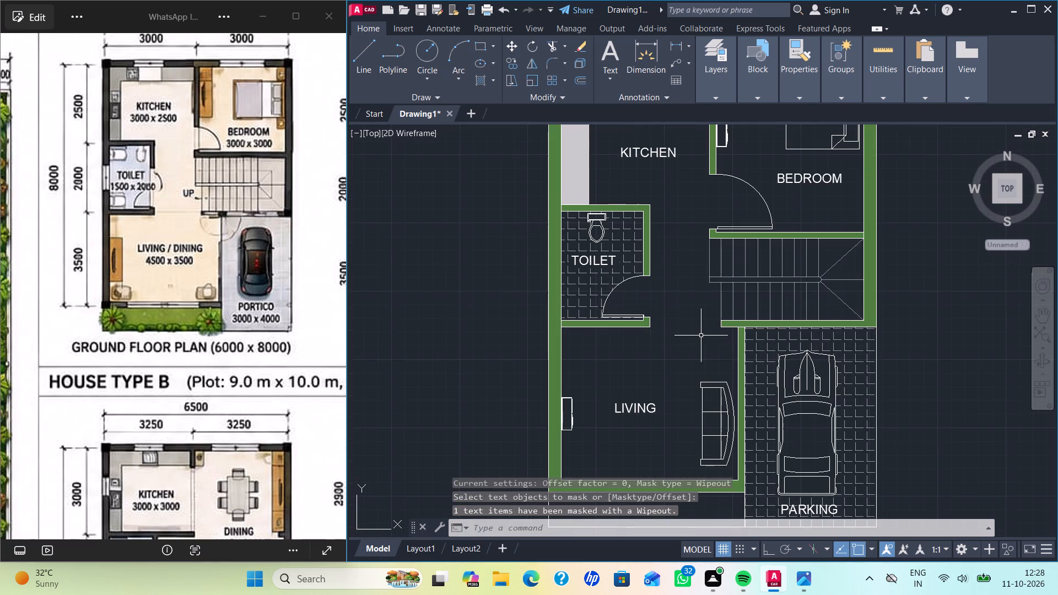
{"action": "middle_click_drag", "start_coordinate": [699, 333], "coordinate": [661, 208]}
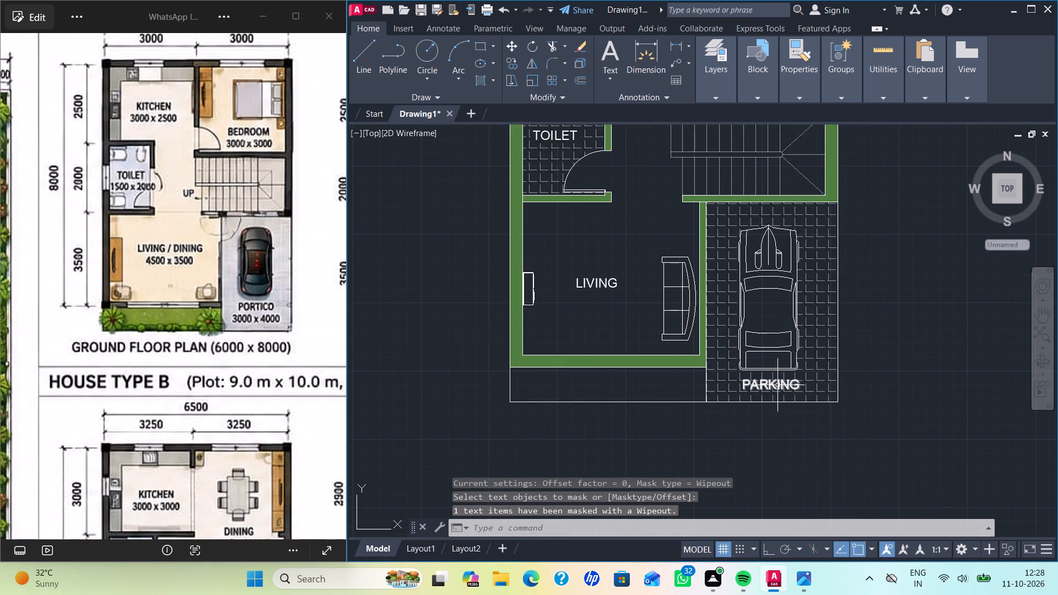
{"action": "scroll", "coordinate": [778, 383], "scroll_direction": "up", "scroll_amount": 4}
{"action": "scroll", "coordinate": [791, 389], "scroll_direction": "down", "scroll_amount": 1}
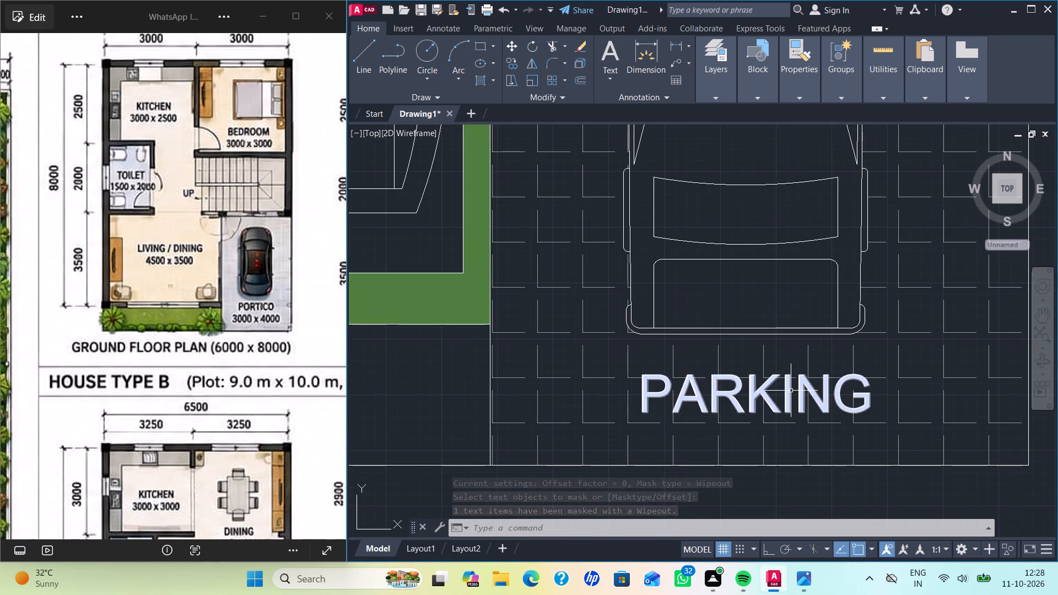
{"action": "middle_click_drag", "start_coordinate": [784, 370], "coordinate": [735, 242]}
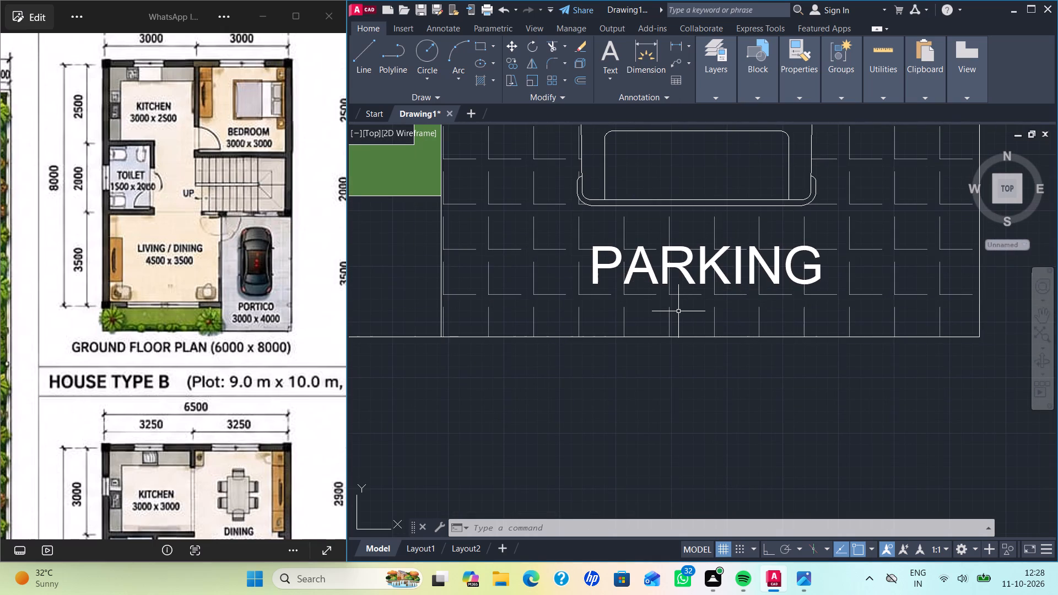
{"action": "key", "text": "r"}
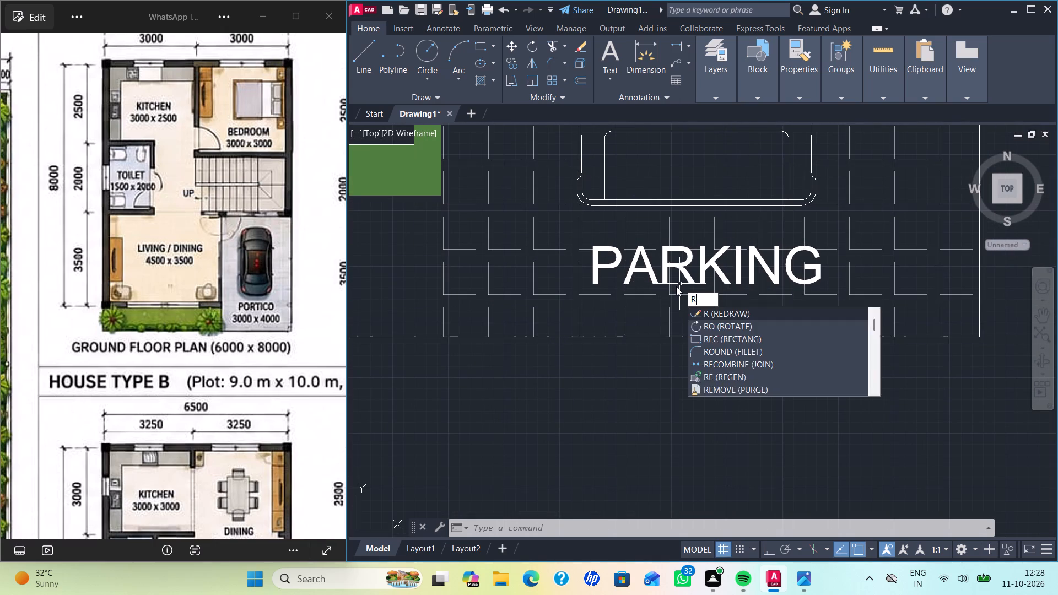
{"action": "key", "text": "BackSpace"}
{"action": "type", "text": "TE"}
{"action": "key", "text": "x"}
{"action": "key", "text": "t"}
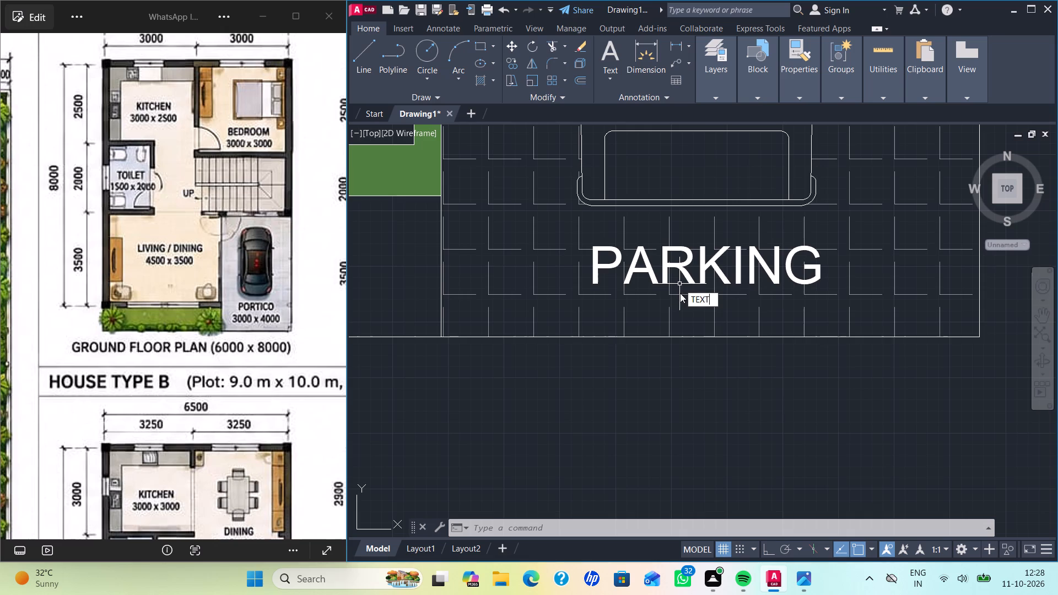
{"action": "left_click", "coordinate": [710, 323]}
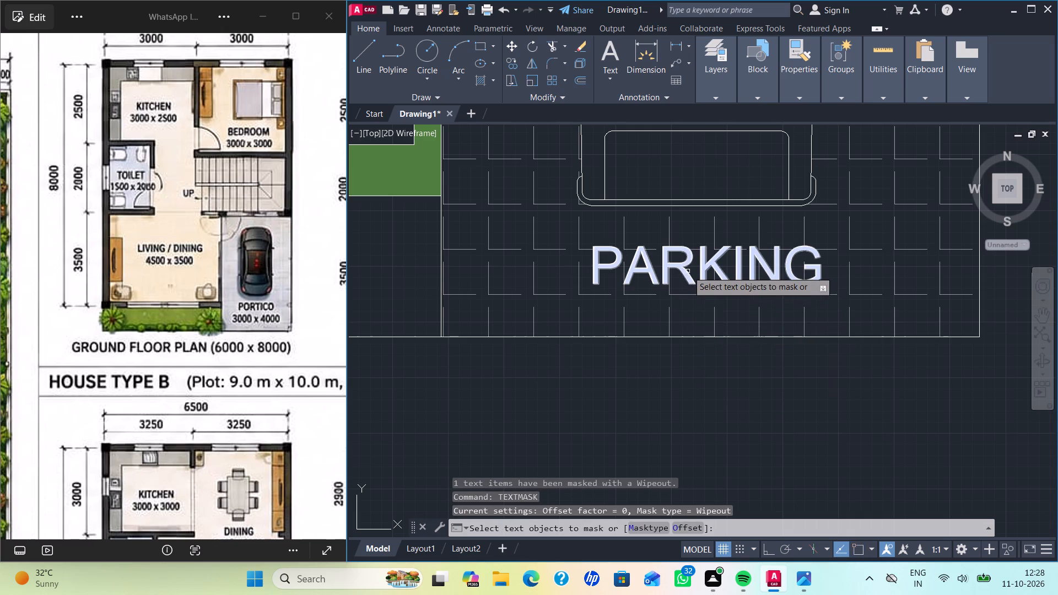
{"action": "left_click", "coordinate": [680, 268]}
{"action": "key", "text": "Return"}
Fill the parking and toilet floors with a solid grey hatch, colour 147,149,152, at transparency 38.
{"action": "scroll", "coordinate": [736, 358], "scroll_direction": "down", "scroll_amount": 3}
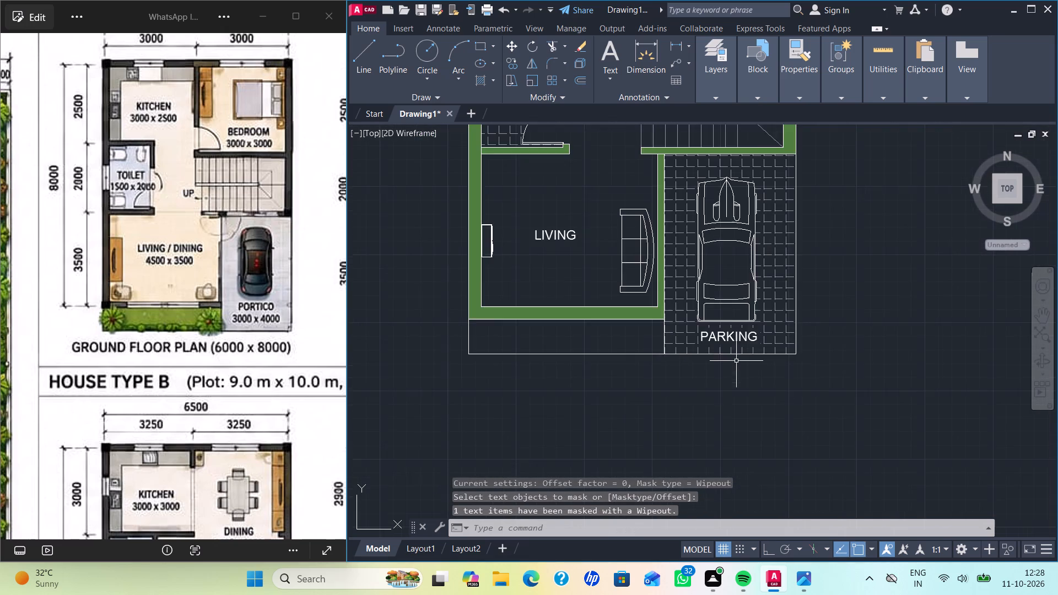
{"action": "scroll", "coordinate": [845, 381], "scroll_direction": "down", "scroll_amount": 2}
{"action": "scroll", "coordinate": [845, 360], "scroll_direction": "up", "scroll_amount": 1}
{"action": "middle_click_drag", "start_coordinate": [842, 345], "coordinate": [806, 404]}
{"action": "middle_click_drag", "start_coordinate": [806, 404], "coordinate": [807, 403]}
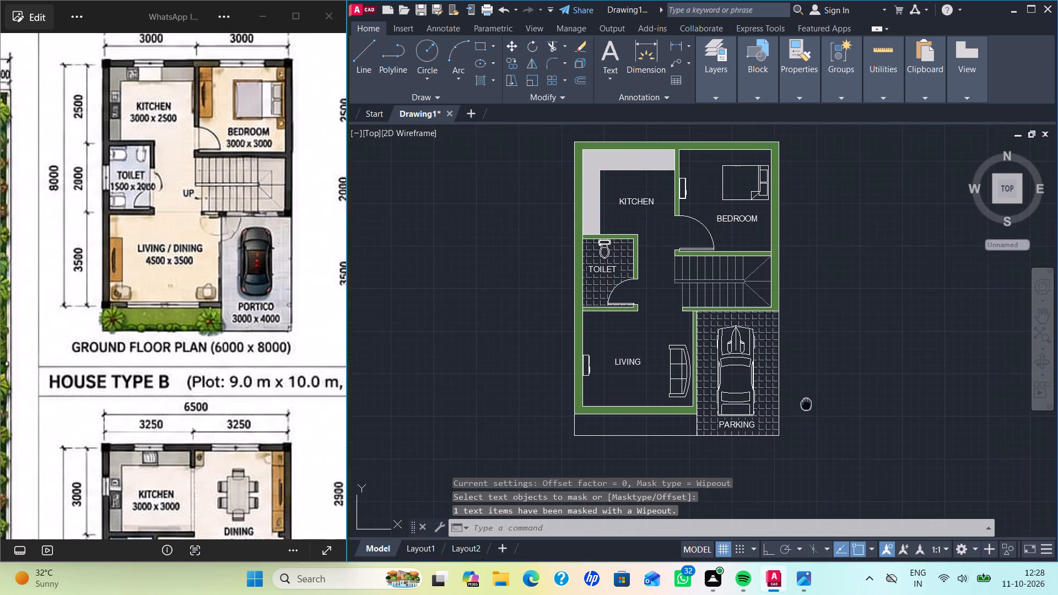
{"action": "middle_click_drag", "start_coordinate": [807, 403], "coordinate": [801, 381]}
{"action": "scroll", "coordinate": [792, 360], "scroll_direction": "up", "scroll_amount": 1}
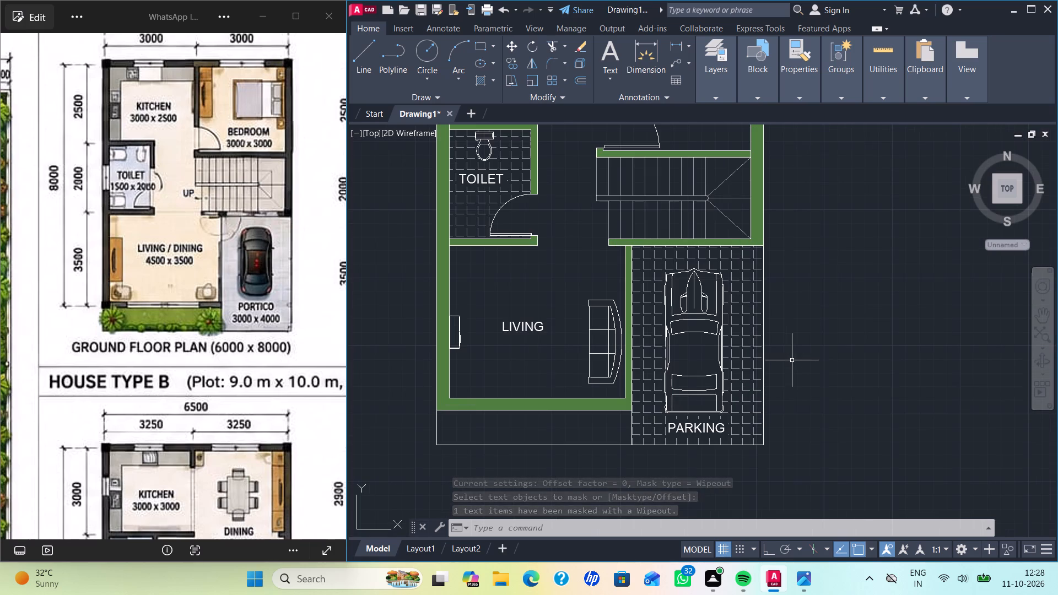
{"action": "key", "text": "h"}
{"action": "key", "text": "Return"}
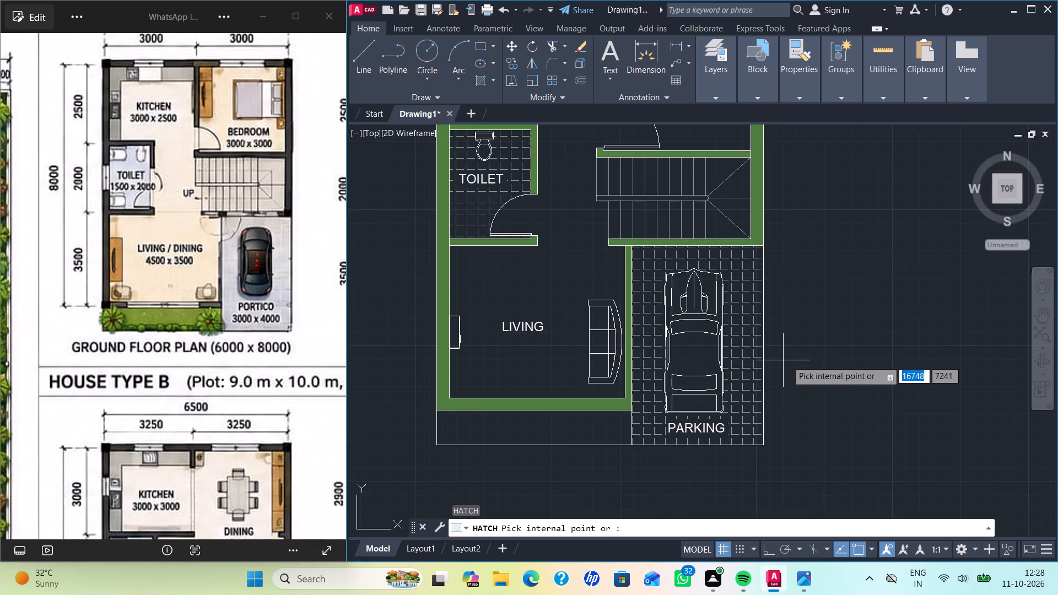
{"action": "left_click", "coordinate": [474, 62]}
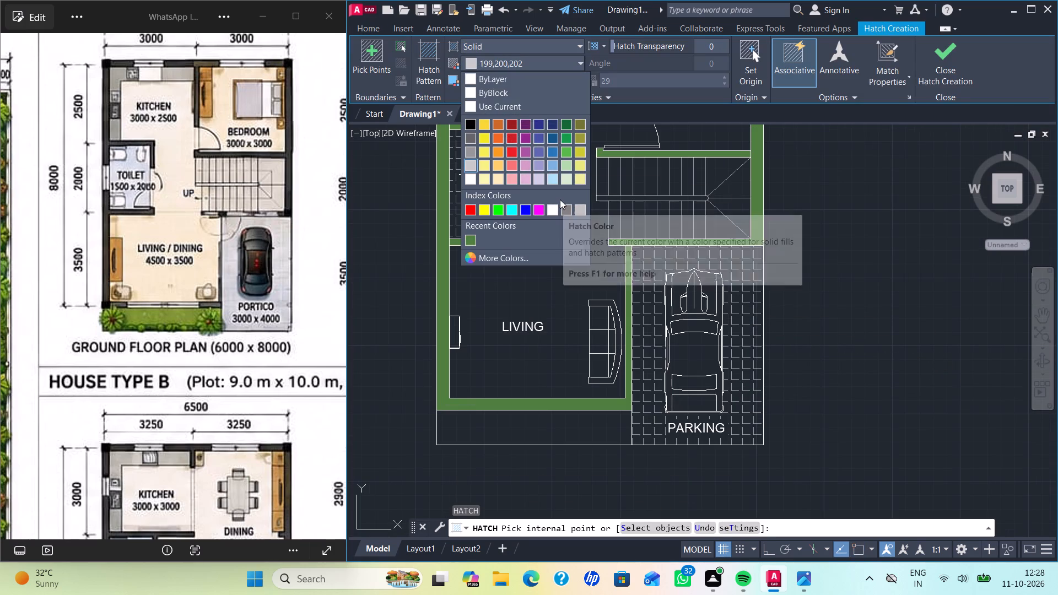
{"action": "left_click", "coordinate": [470, 152]}
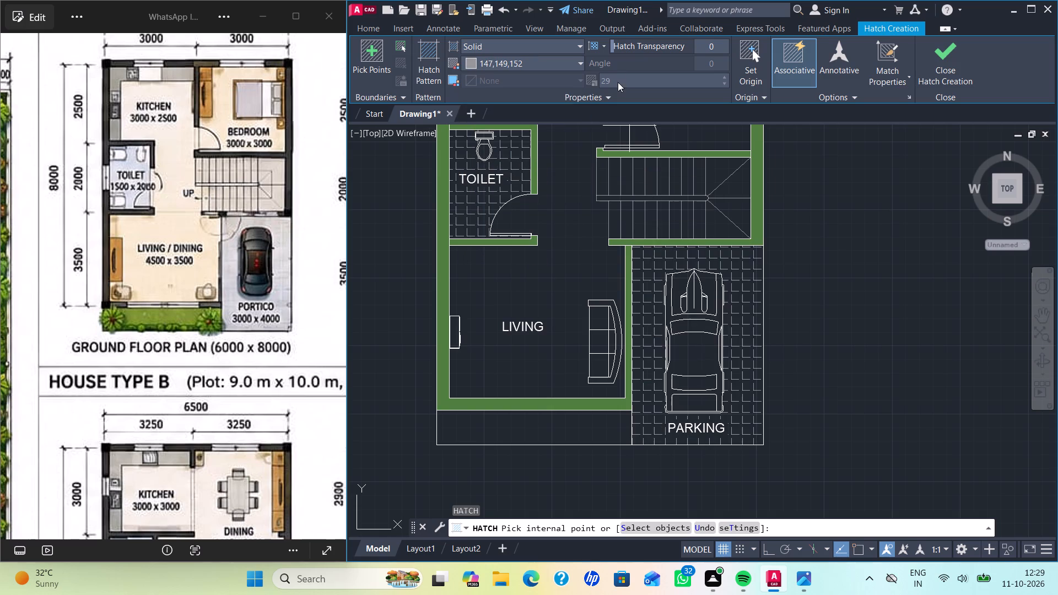
{"action": "left_click_drag", "start_coordinate": [612, 46], "coordinate": [669, 41]}
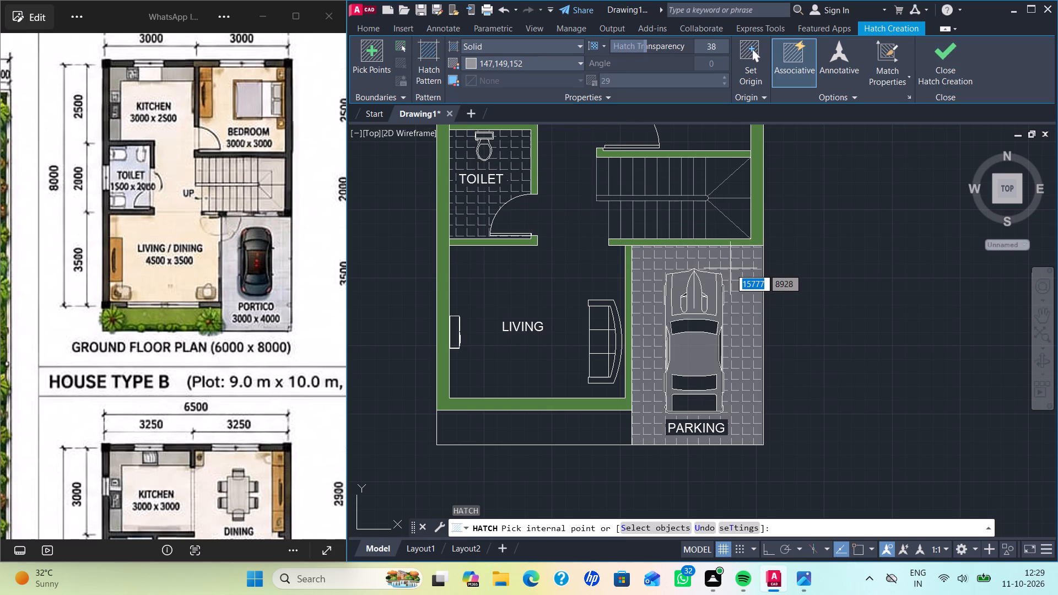
{"action": "left_click", "coordinate": [730, 268]}
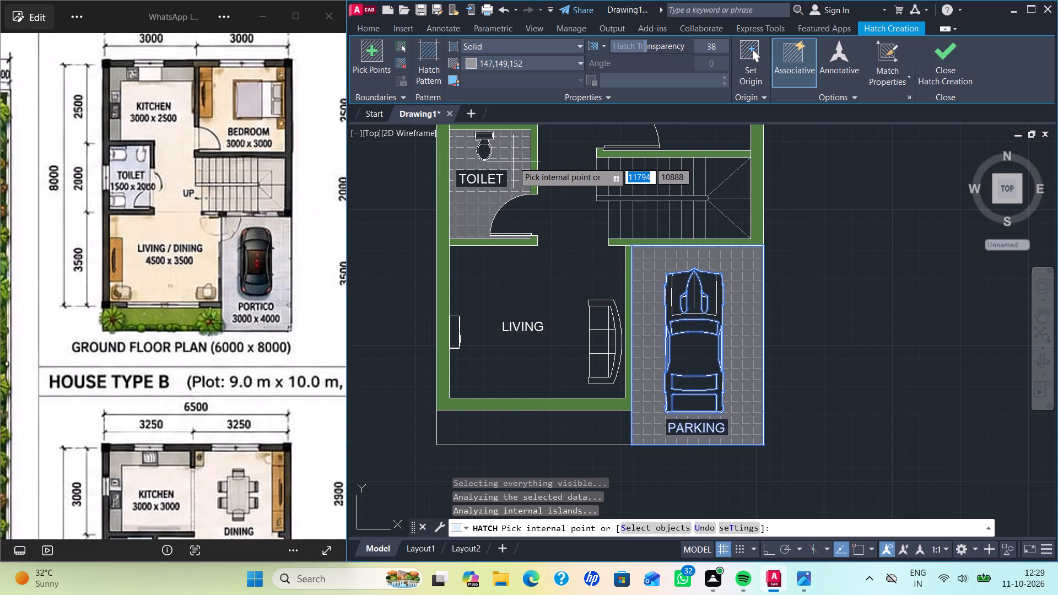
{"action": "left_click", "coordinate": [513, 159]}
{"action": "key", "text": "Return"}
Start a solid hatch for the ground floor rooms and set its colour to 254,234,185.
{"action": "scroll", "coordinate": [851, 301], "scroll_direction": "down", "scroll_amount": 3}
{"action": "scroll", "coordinate": [857, 307], "scroll_direction": "up", "scroll_amount": 2}
{"action": "middle_click_drag", "start_coordinate": [854, 310], "coordinate": [823, 338]}
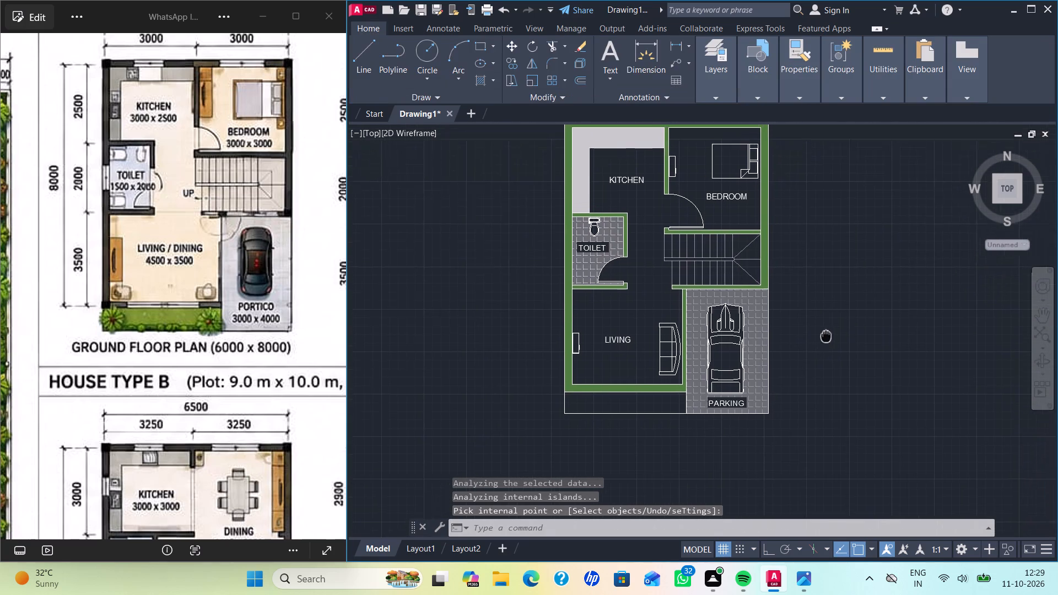
{"action": "middle_click_drag", "start_coordinate": [823, 338], "coordinate": [811, 343]}
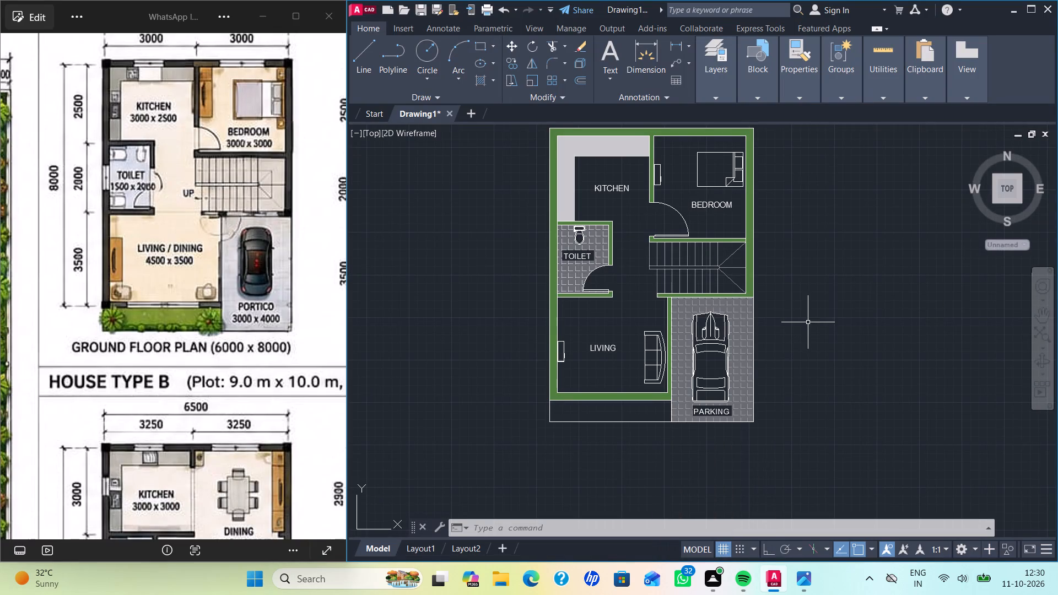
{"action": "middle_click_drag", "start_coordinate": [808, 322], "coordinate": [776, 342]}
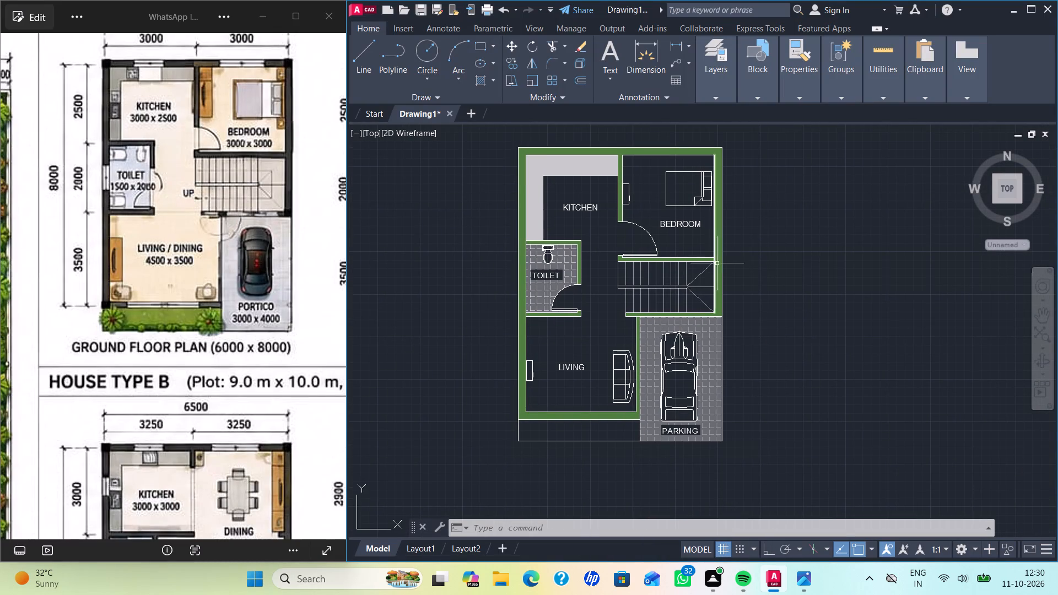
{"action": "key", "text": "h"}
{"action": "key", "text": "Return"}
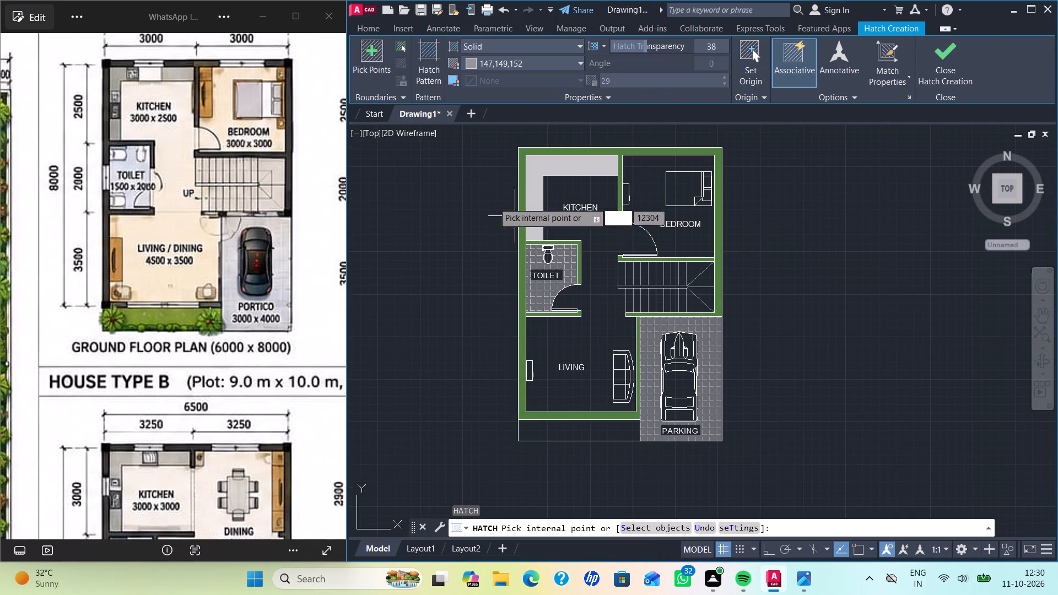
{"action": "left_click", "coordinate": [469, 62]}
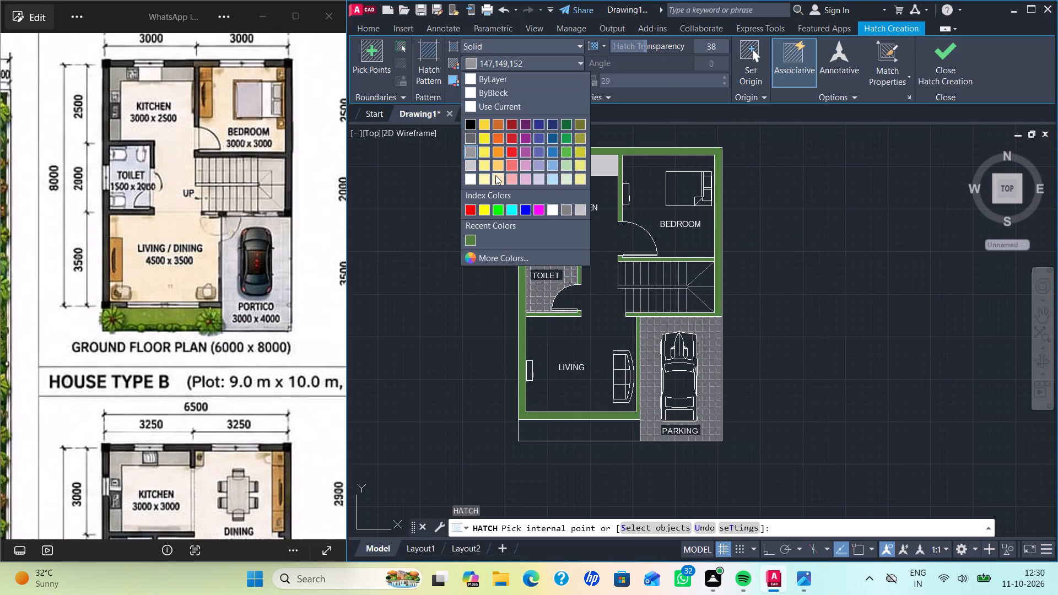
{"action": "left_click", "coordinate": [501, 178]}
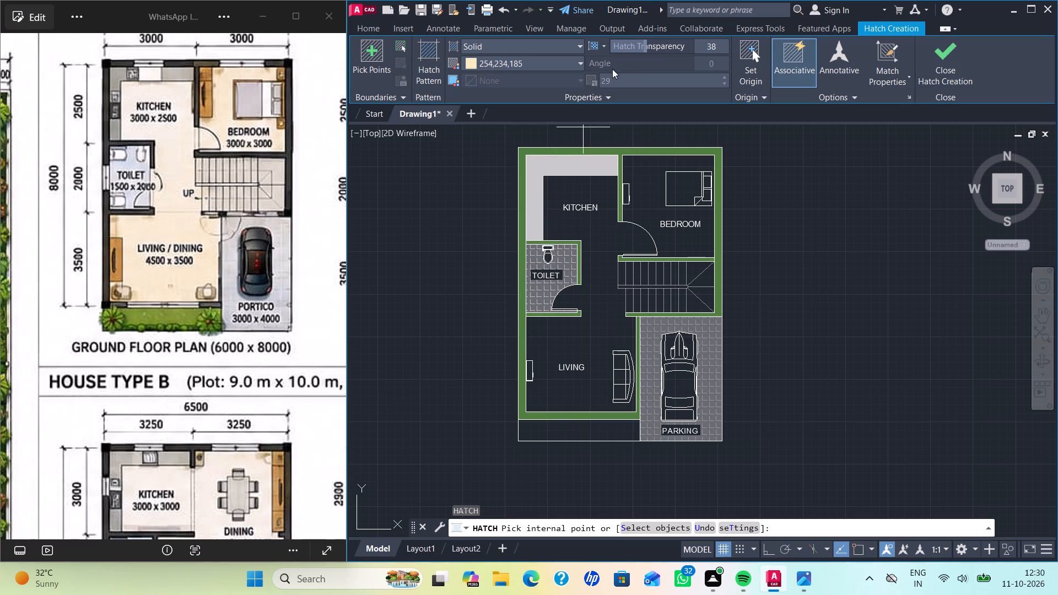
{"action": "left_click_drag", "start_coordinate": [624, 28], "coordinate": [619, 28]}
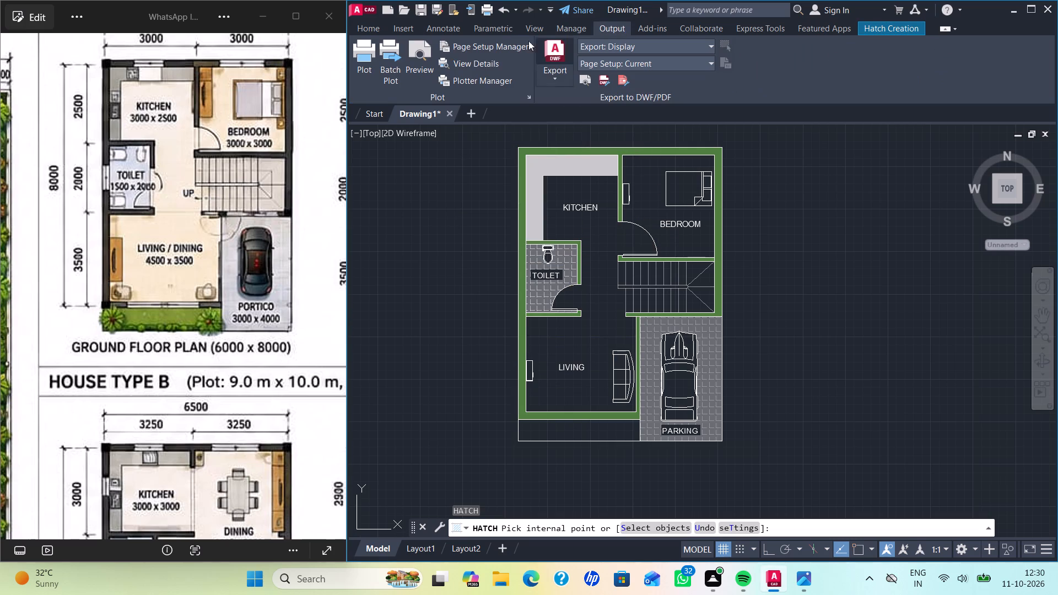
{"action": "left_click", "coordinate": [400, 31]}
{"action": "left_click", "coordinate": [454, 29]}
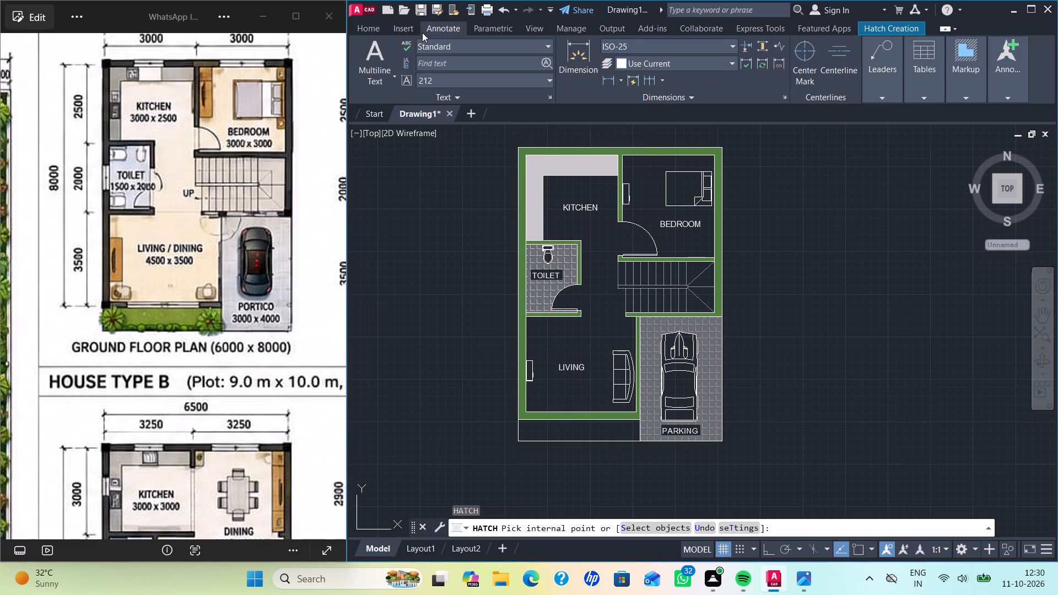
{"action": "left_click", "coordinate": [381, 27]}
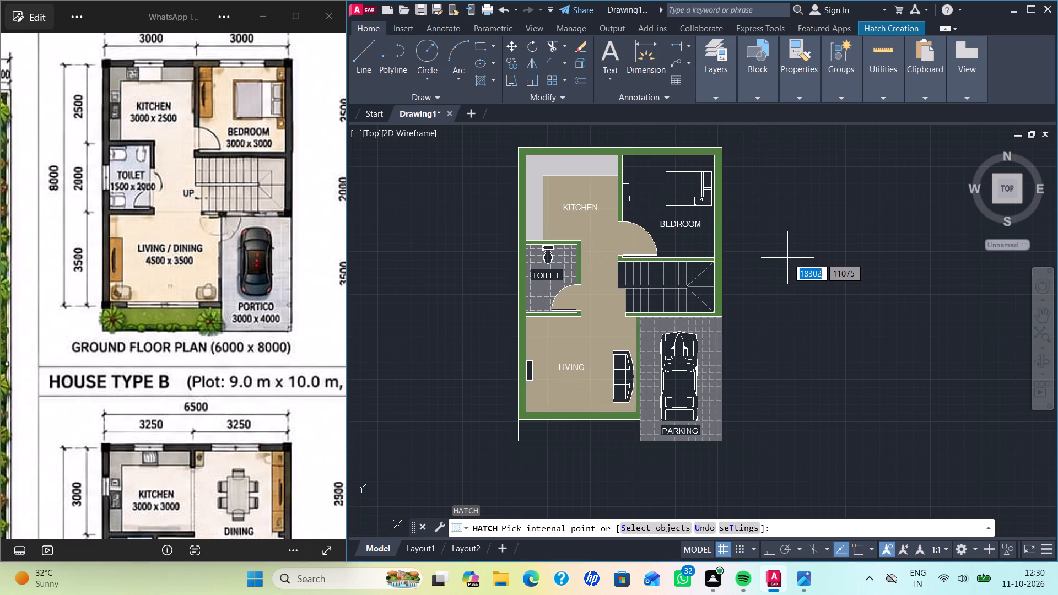
{"action": "key", "text": "Escape"}
Fill the bedroom floor and the connected kitchen and living floor with the solid 254,234,185 hatch at transparency 64.
{"action": "key", "text": "h"}
{"action": "key", "text": "Return"}
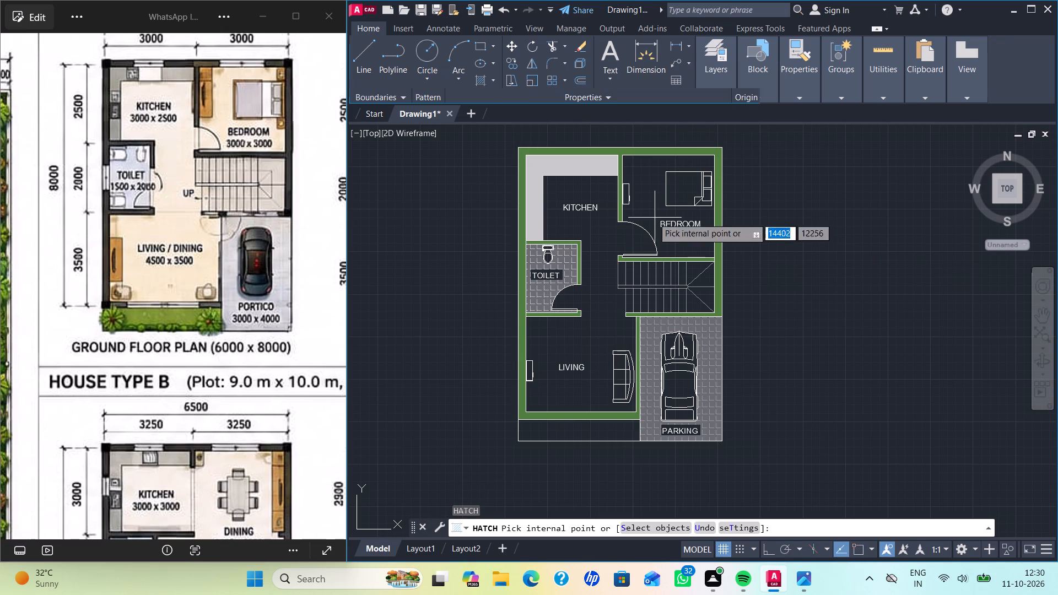
{"action": "left_click_drag", "start_coordinate": [643, 45], "coordinate": [609, 52]}
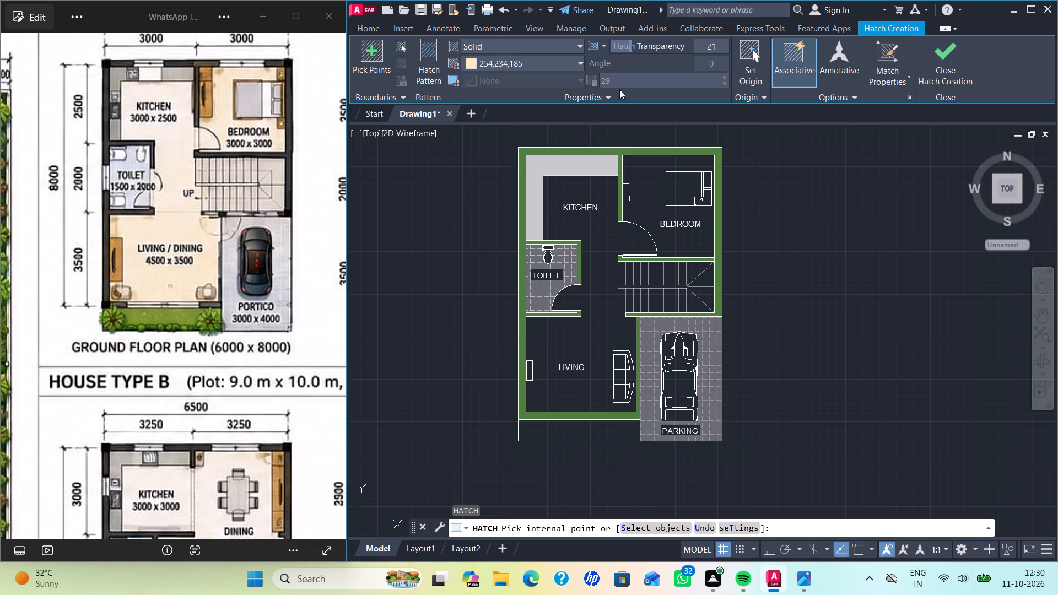
{"action": "left_click_drag", "start_coordinate": [625, 43], "coordinate": [715, 52]}
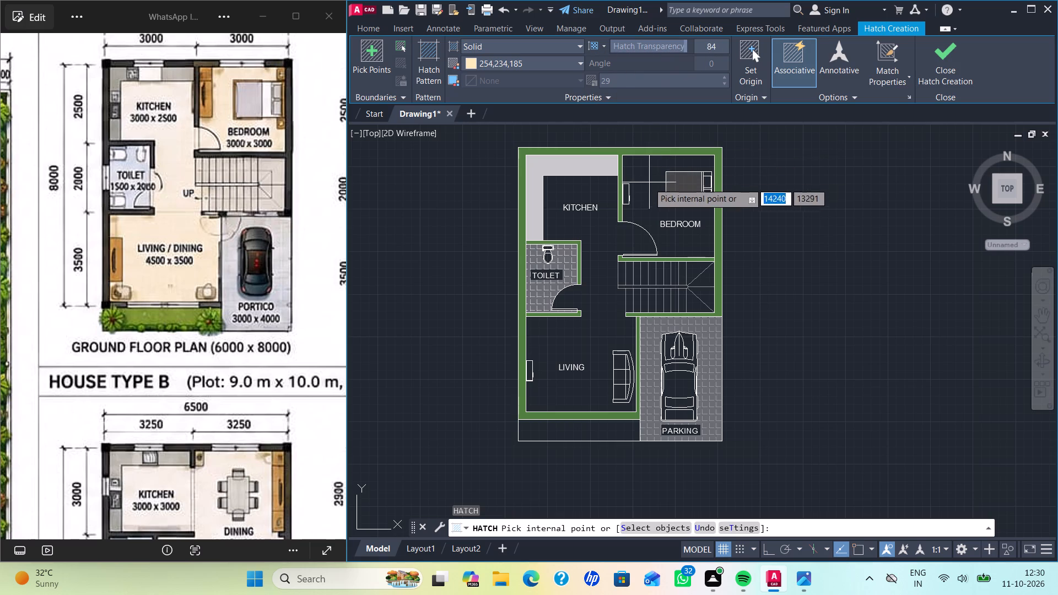
{"action": "left_click_drag", "start_coordinate": [685, 44], "coordinate": [654, 50]}
{"action": "left_click", "coordinate": [647, 214]}
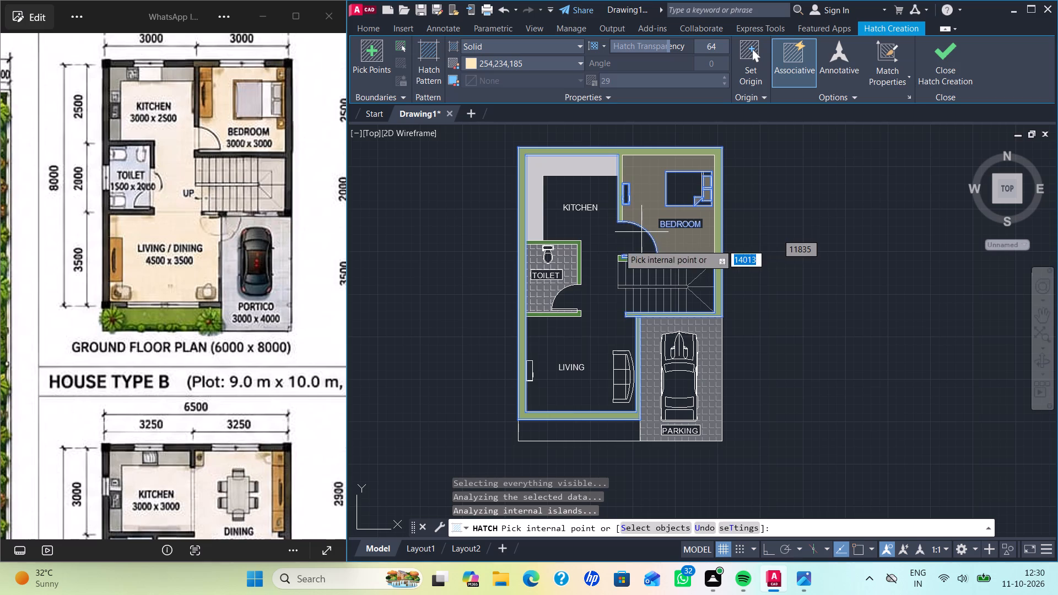
{"action": "left_click", "coordinate": [595, 246]}
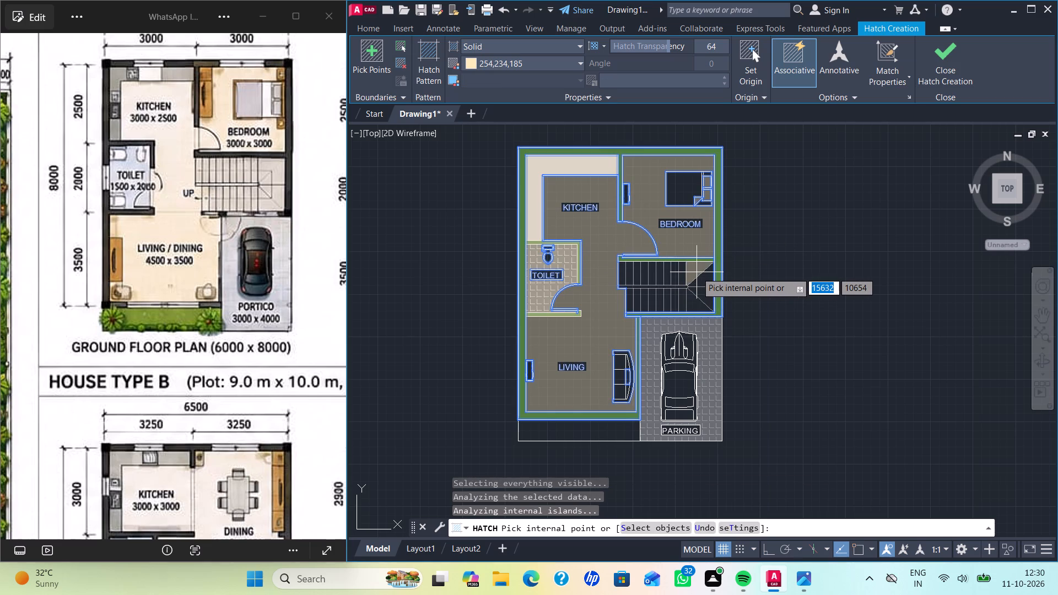
Extend the same hatch to the staircase's angled landing steps and the treads of the lower flight.
{"action": "left_click", "coordinate": [697, 272]}
{"action": "left_click", "coordinate": [696, 284]}
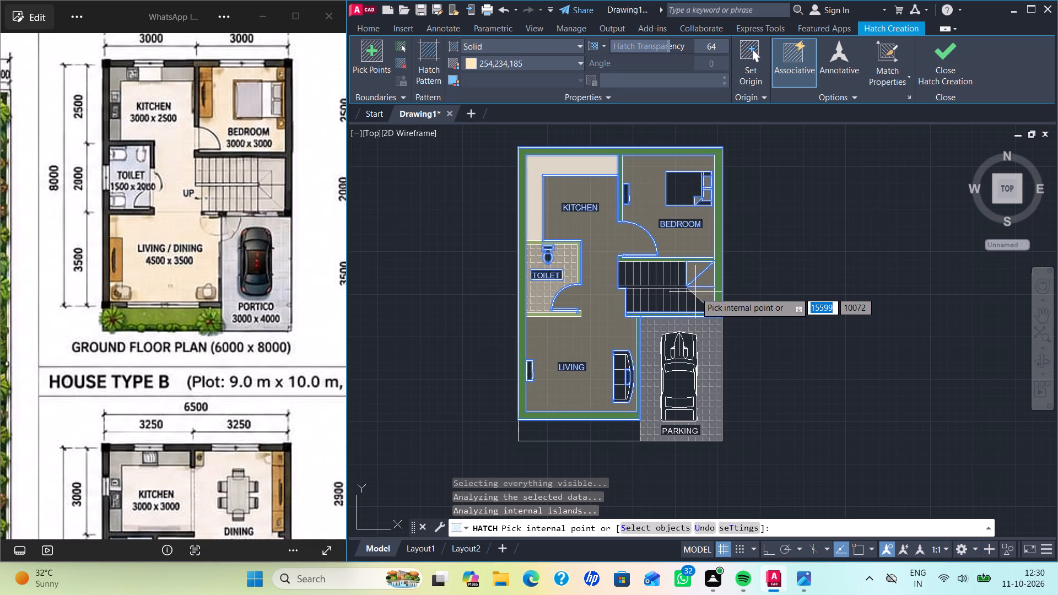
{"action": "left_click", "coordinate": [695, 292]}
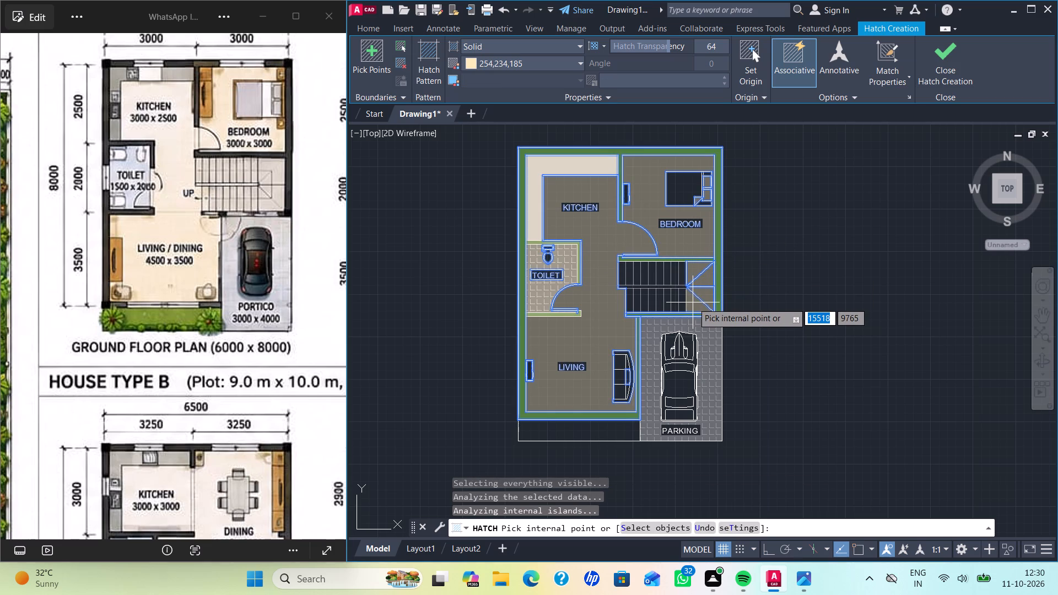
{"action": "left_click", "coordinate": [691, 305]}
{"action": "left_click", "coordinate": [683, 302]}
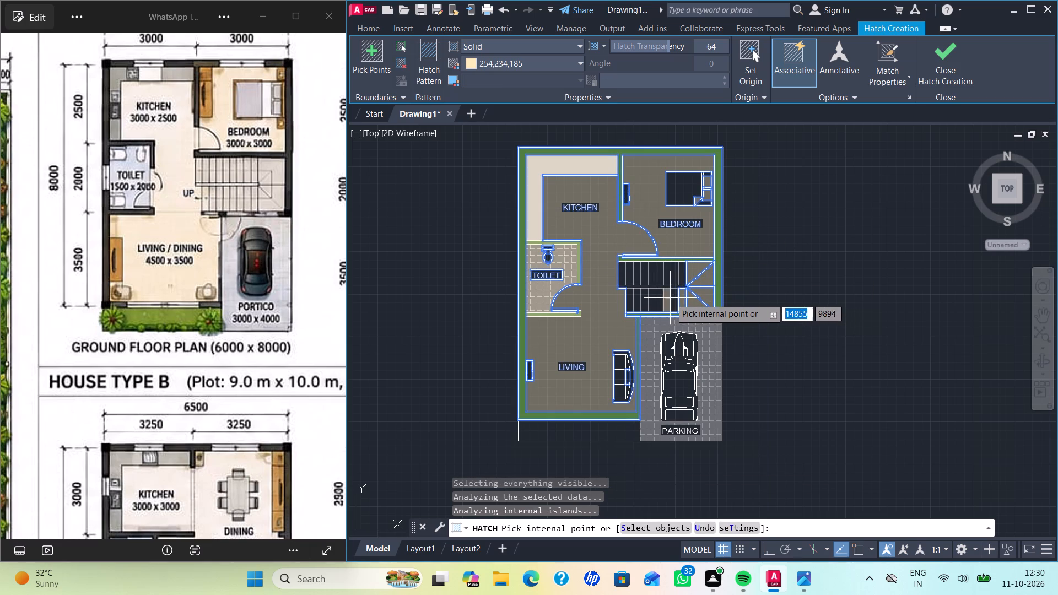
{"action": "left_click", "coordinate": [672, 297]}
{"action": "left_click", "coordinate": [668, 297]}
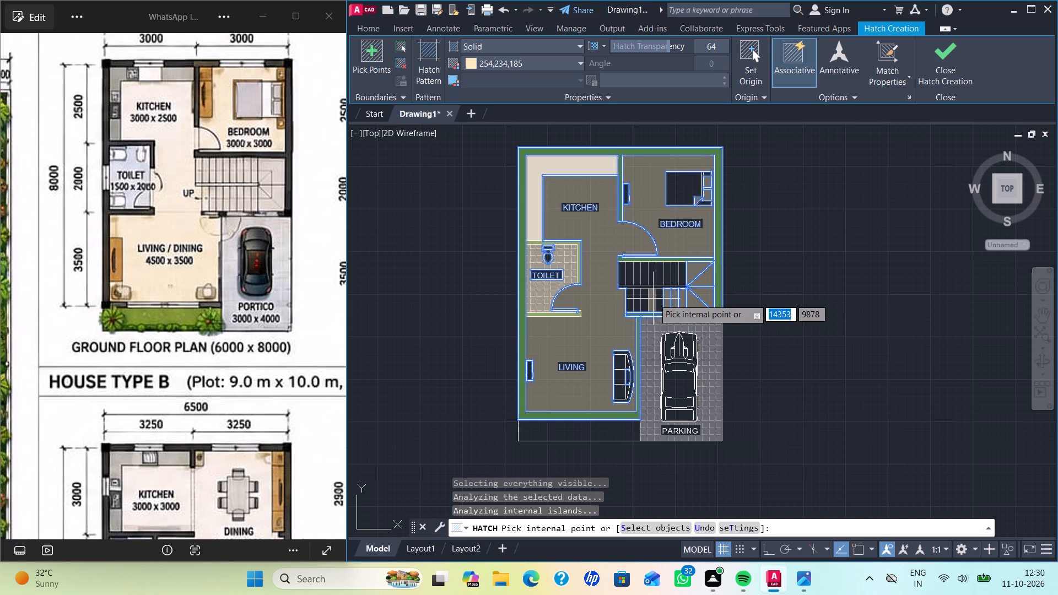
{"action": "left_click", "coordinate": [658, 297]}
{"action": "left_click", "coordinate": [646, 298]}
{"action": "left_click", "coordinate": [639, 297]}
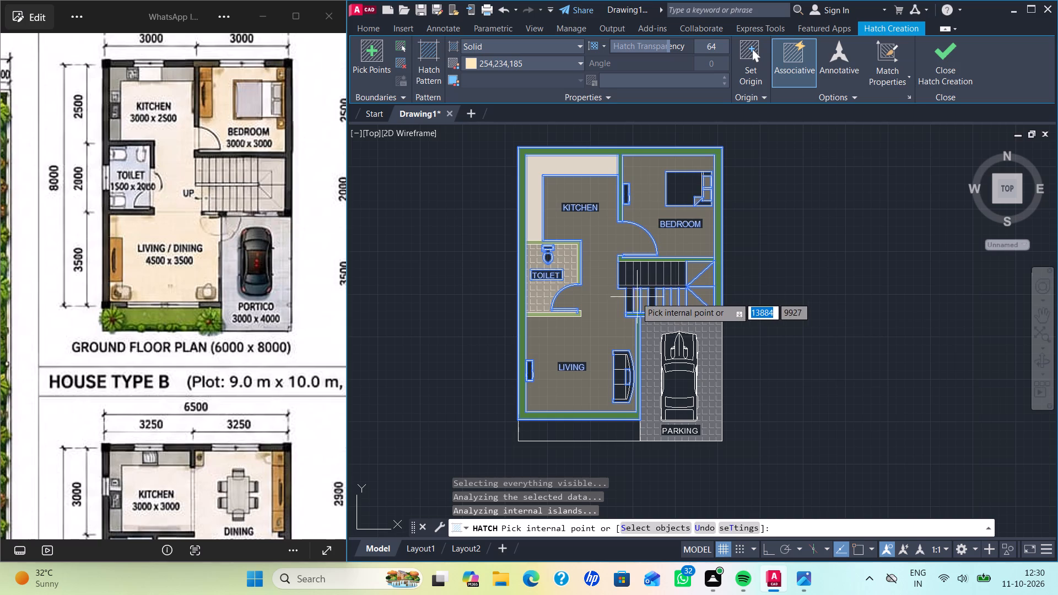
{"action": "left_click", "coordinate": [632, 297]}
Hatch the upper flight's treads, the missed lower tread and the strip between the flights, and finish the hatch.
{"action": "left_click", "coordinate": [620, 271]}
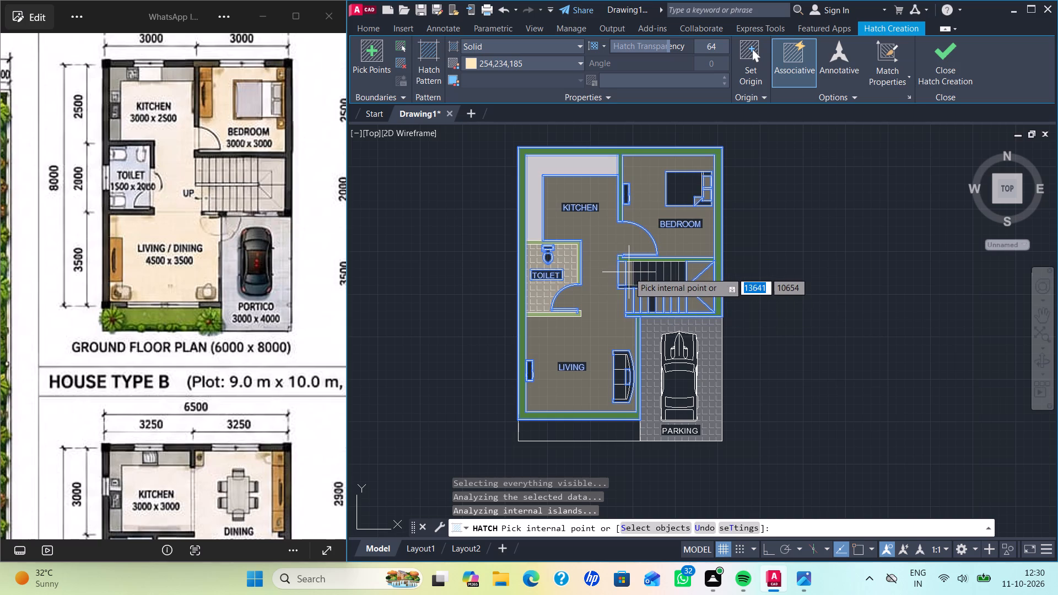
{"action": "left_click", "coordinate": [629, 272]}
{"action": "scroll", "coordinate": [635, 271], "scroll_direction": "up", "scroll_amount": 4}
{"action": "left_click", "coordinate": [670, 280]}
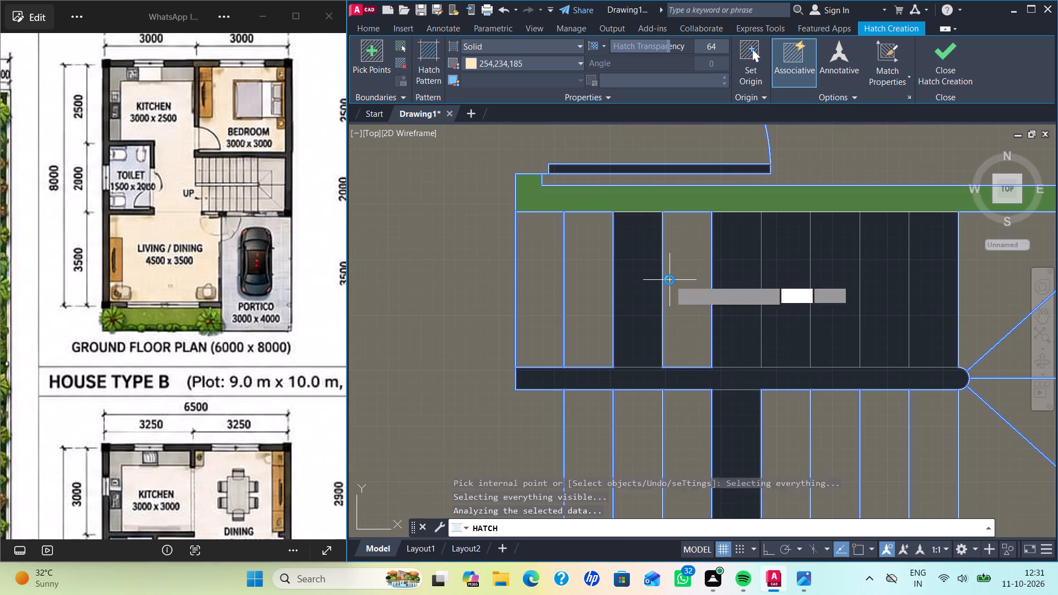
{"action": "left_click", "coordinate": [652, 274]}
{"action": "left_click", "coordinate": [743, 277]}
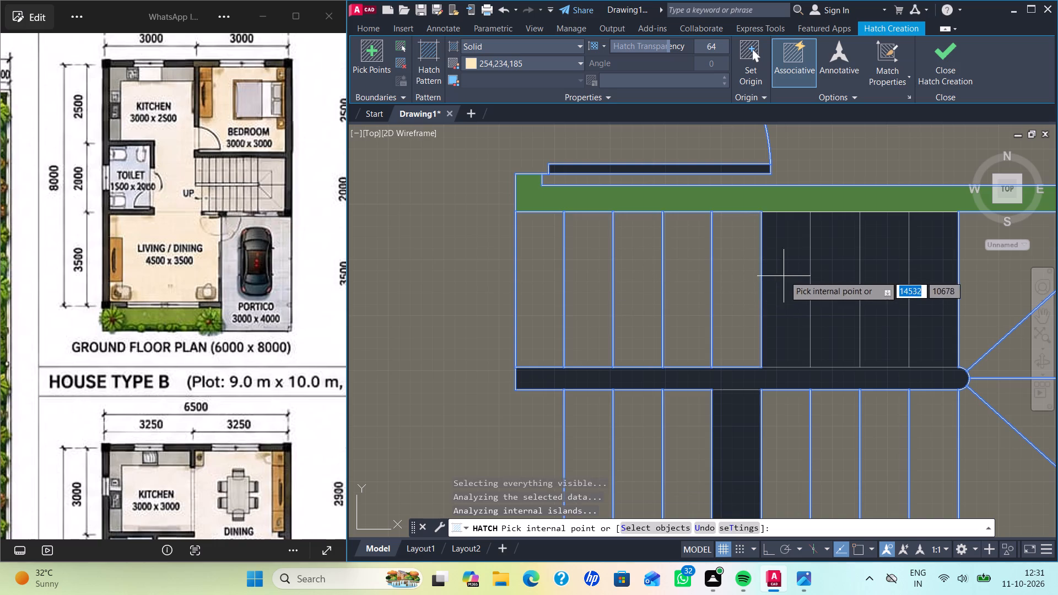
{"action": "left_click", "coordinate": [784, 275]}
{"action": "left_click", "coordinate": [820, 268]}
{"action": "left_click", "coordinate": [910, 279]}
{"action": "left_click", "coordinate": [887, 278]}
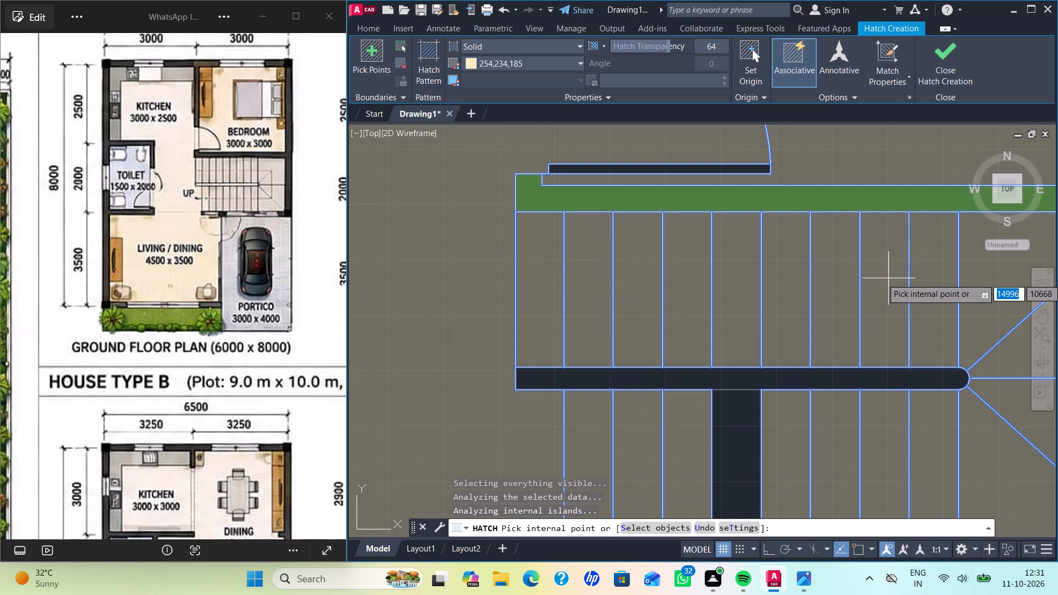
{"action": "scroll", "coordinate": [885, 280], "scroll_direction": "down", "scroll_amount": 2}
{"action": "left_click", "coordinate": [829, 333]}
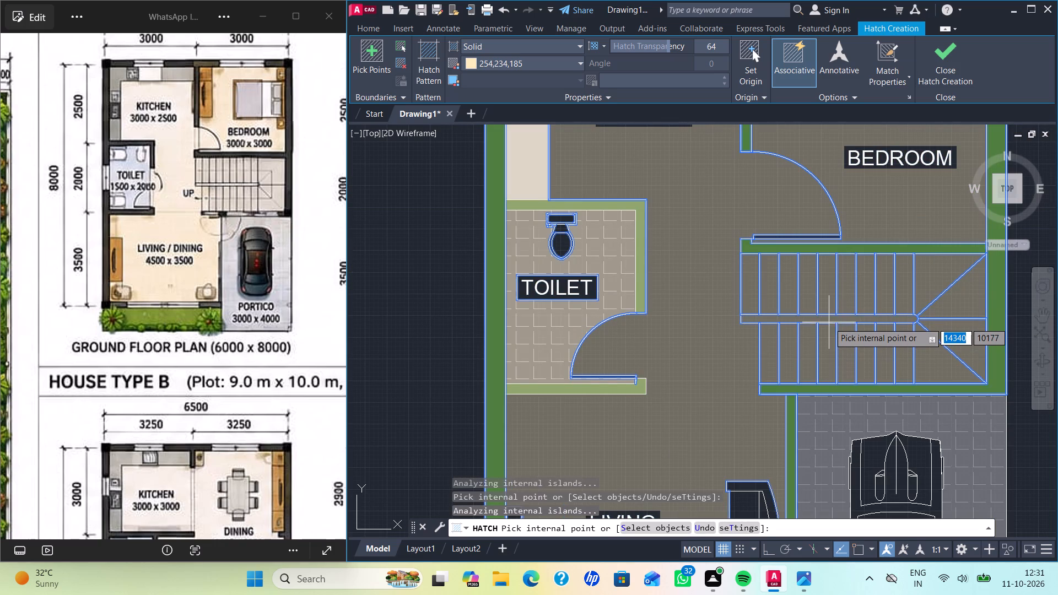
{"action": "left_click", "coordinate": [829, 322]}
{"action": "key", "text": "Return"}
Start the stair direction line mid-width at the lower flight's first riser and run it orthogonally about 2080 mm into the landing.
{"action": "scroll", "coordinate": [956, 350], "scroll_direction": "down", "scroll_amount": 1}
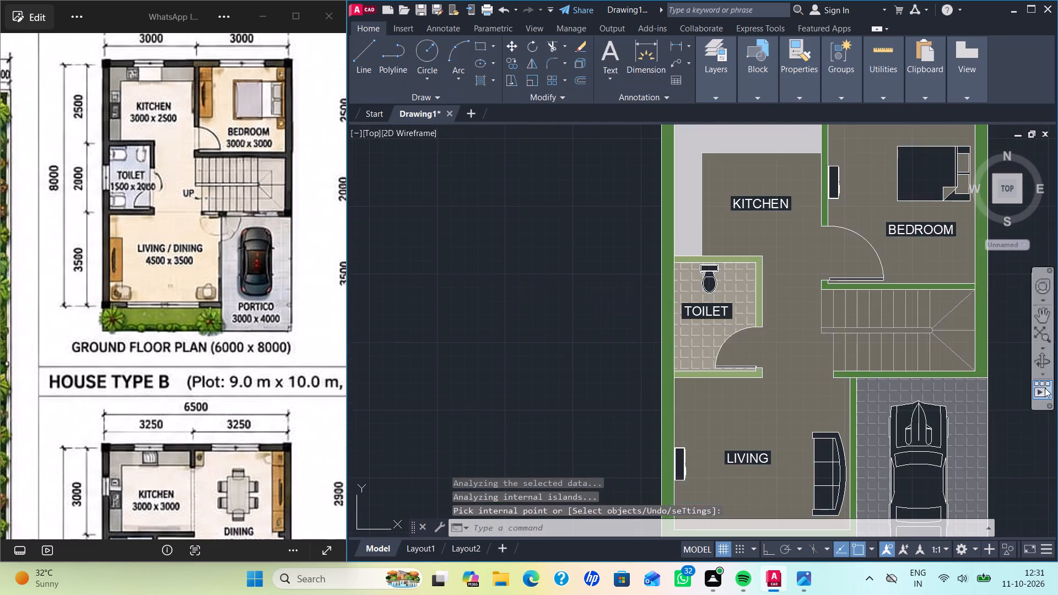
{"action": "scroll", "coordinate": [1045, 387], "scroll_direction": "down", "scroll_amount": 2}
{"action": "scroll", "coordinate": [1008, 391], "scroll_direction": "up", "scroll_amount": 1}
{"action": "middle_click_drag", "start_coordinate": [1008, 391], "coordinate": [813, 354]}
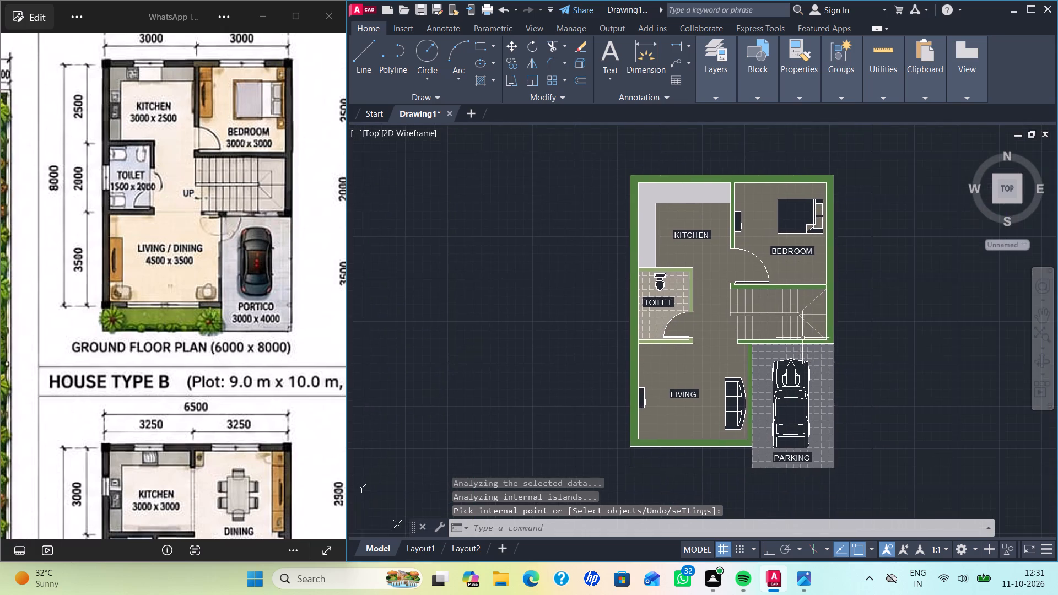
{"action": "scroll", "coordinate": [793, 324], "scroll_direction": "up", "scroll_amount": 2}
{"action": "key", "text": "Escape"}
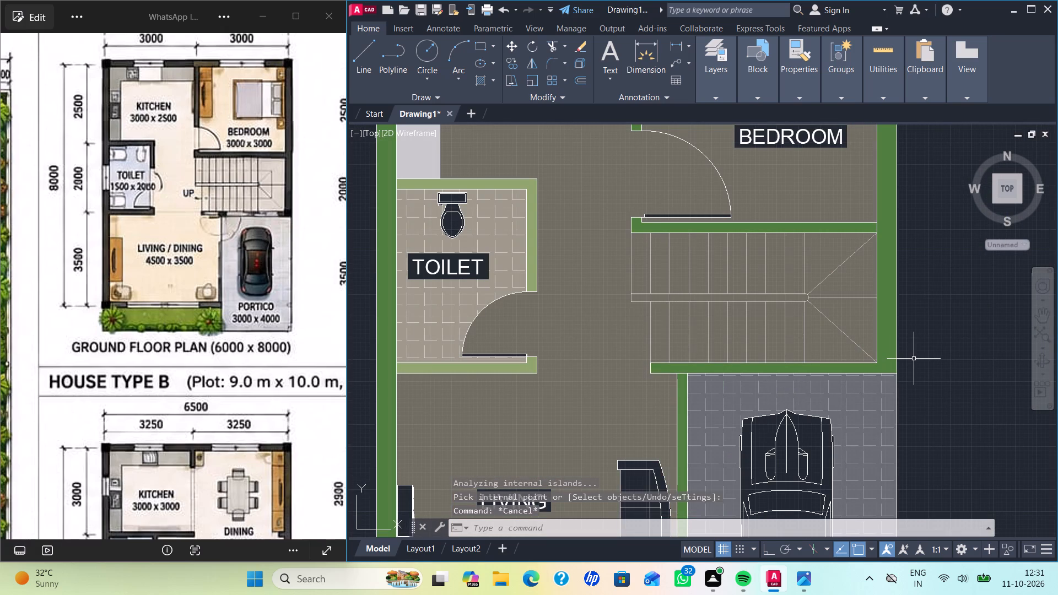
{"action": "key", "text": "l"}
{"action": "key", "text": "Return"}
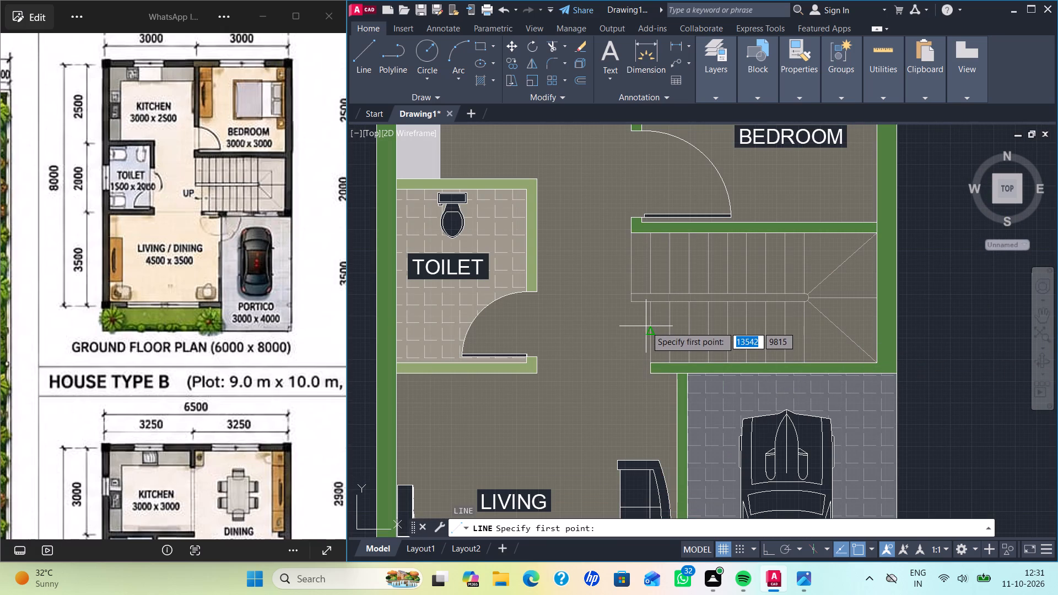
{"action": "left_click", "coordinate": [647, 335]}
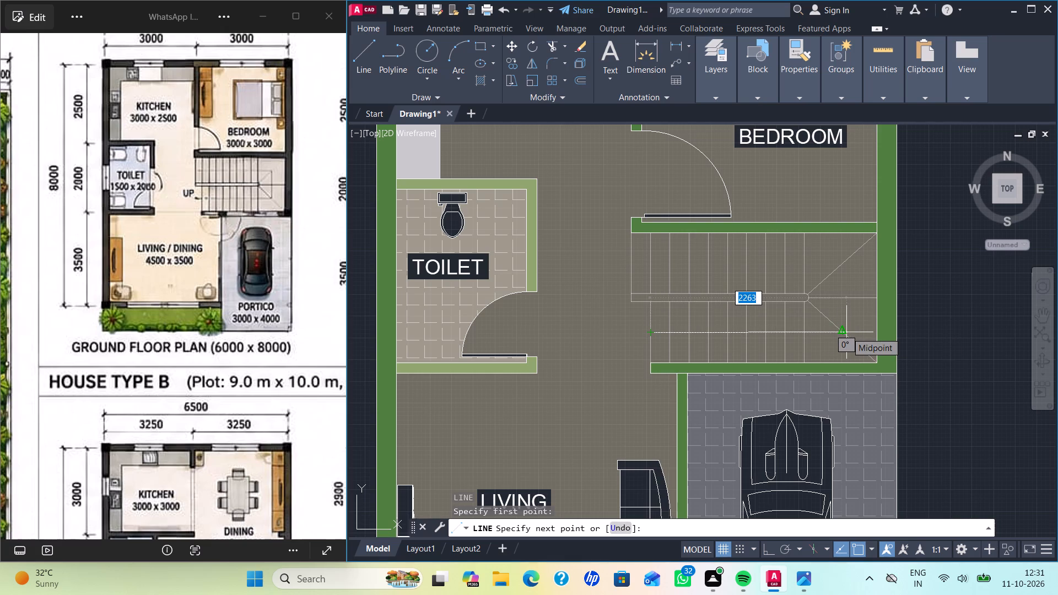
{"action": "key", "text": "F8"}
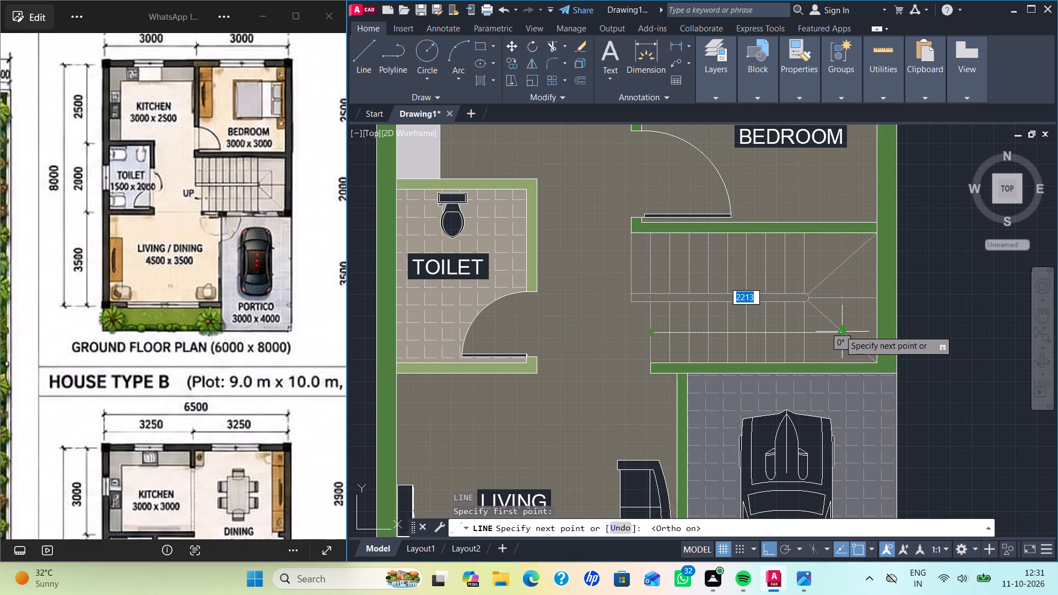
{"action": "left_click", "coordinate": [839, 330]}
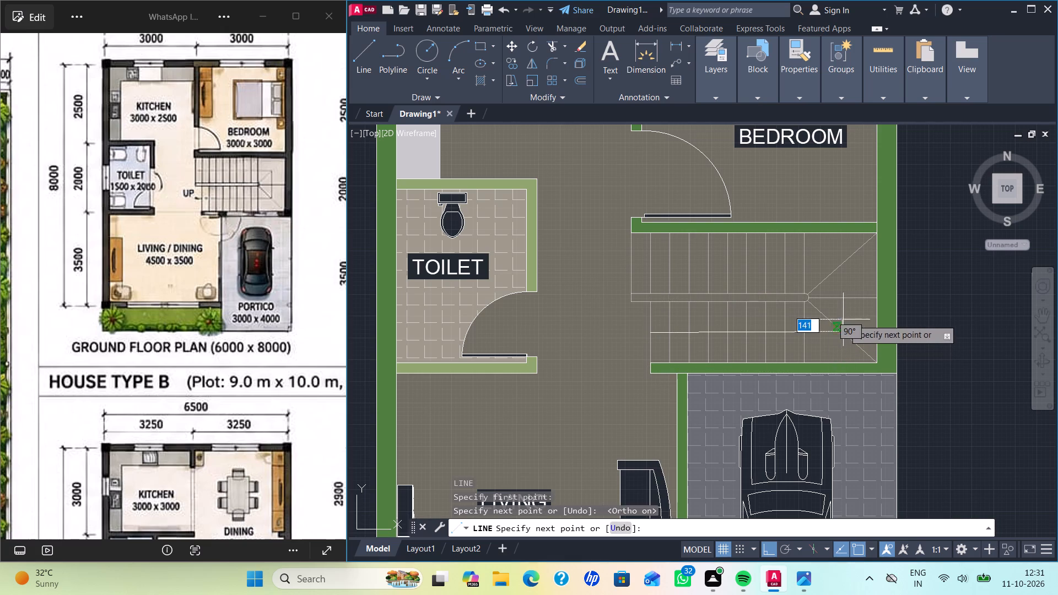
{"action": "key", "text": "ctrl+z"}
{"action": "scroll", "coordinate": [842, 326], "scroll_direction": "up", "scroll_amount": 2}
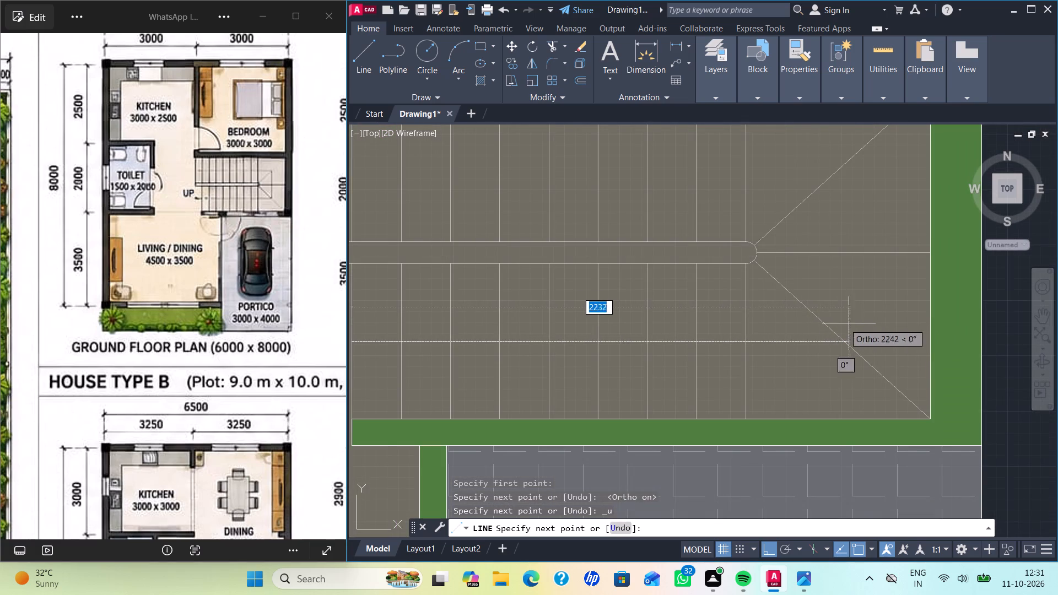
{"action": "left_click", "coordinate": [812, 337]}
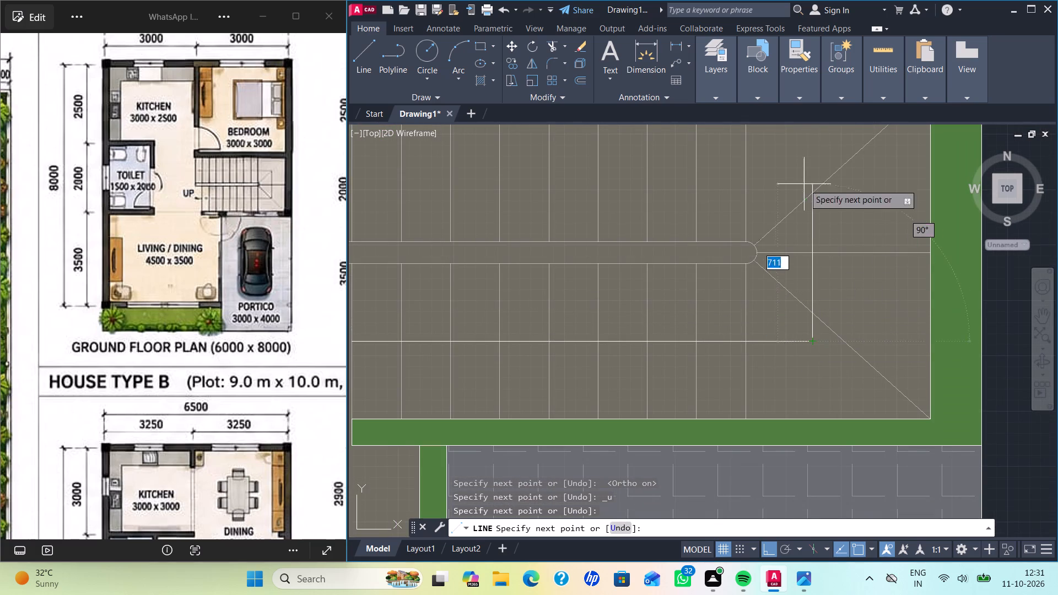
Continue the direction line up across the landing and back along the upper flight, ending just past its last riser.
{"action": "scroll", "coordinate": [804, 161], "scroll_direction": "down", "scroll_amount": 1}
{"action": "middle_click_drag", "start_coordinate": [804, 161], "coordinate": [811, 205]}
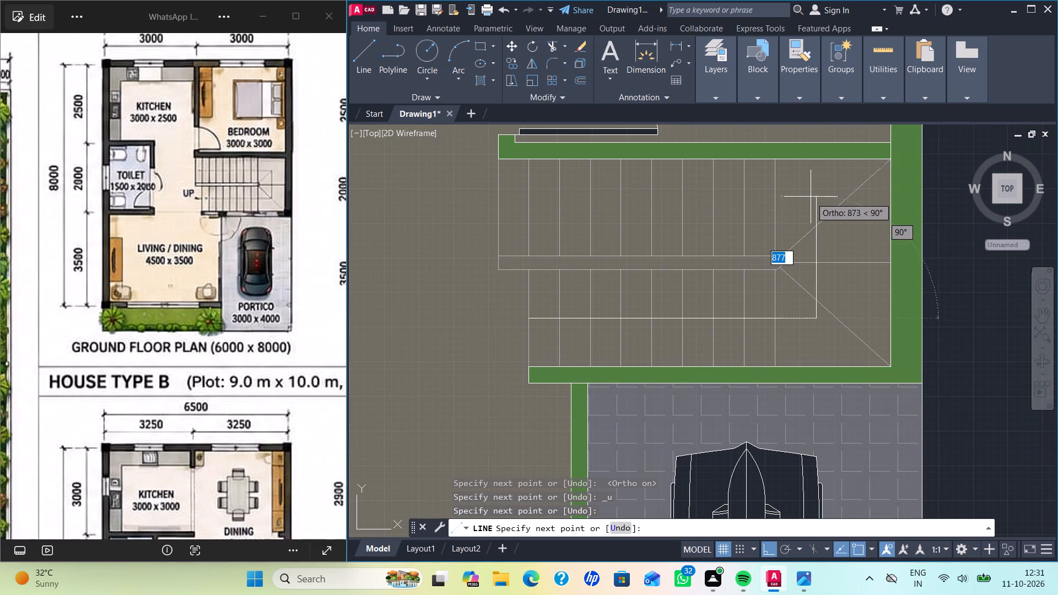
{"action": "left_click", "coordinate": [811, 205]}
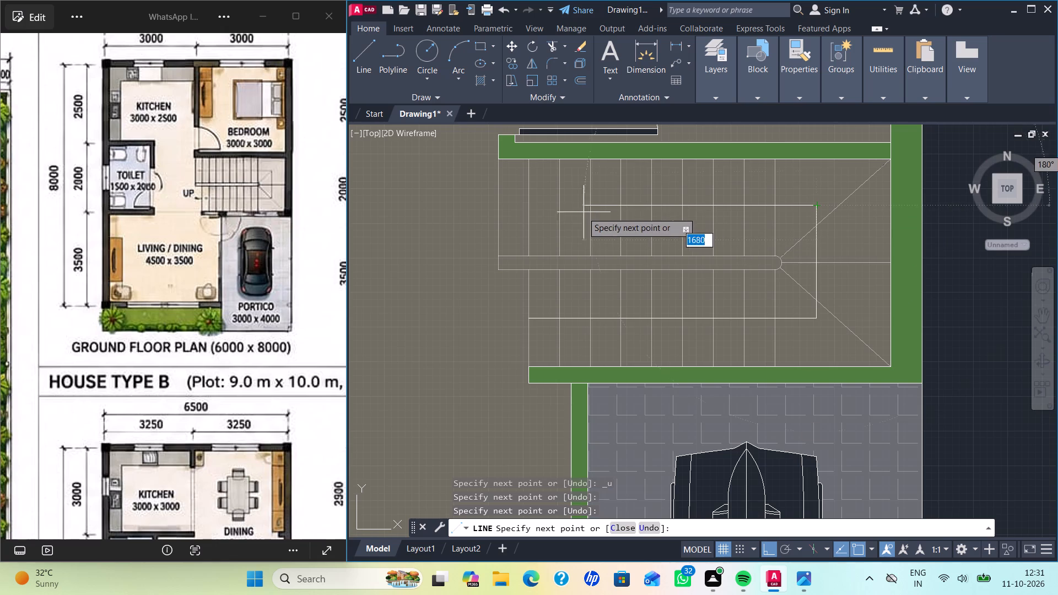
{"action": "left_click", "coordinate": [530, 204]}
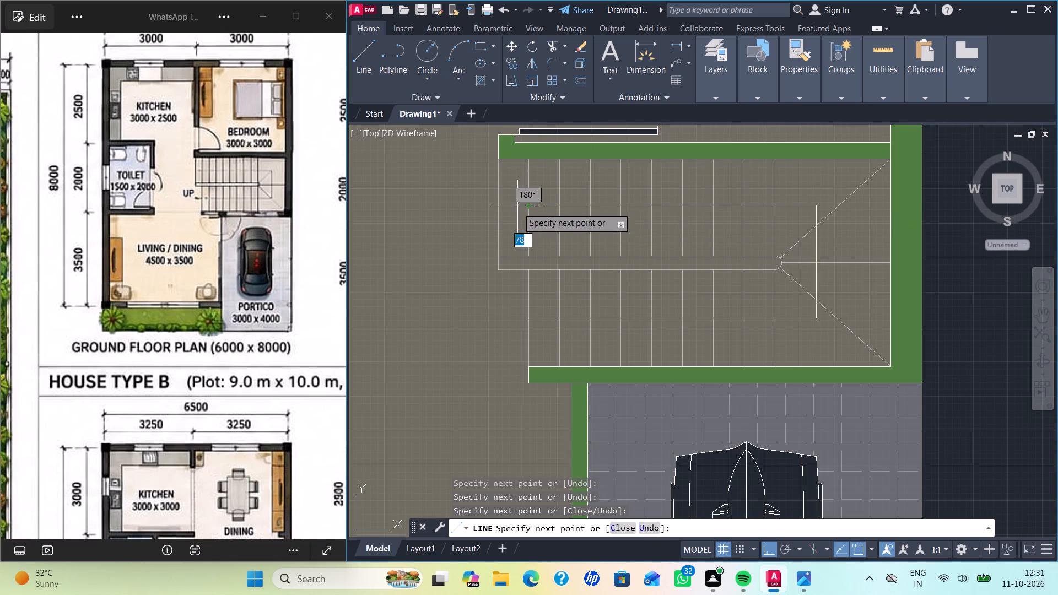
{"action": "left_click", "coordinate": [519, 208]}
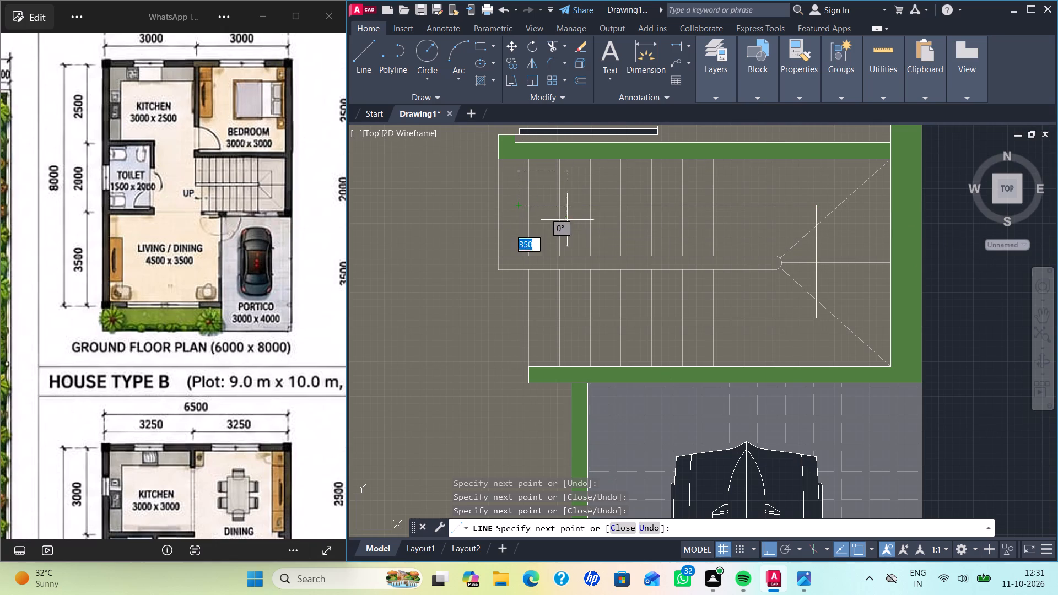
{"action": "key", "text": "Escape"}
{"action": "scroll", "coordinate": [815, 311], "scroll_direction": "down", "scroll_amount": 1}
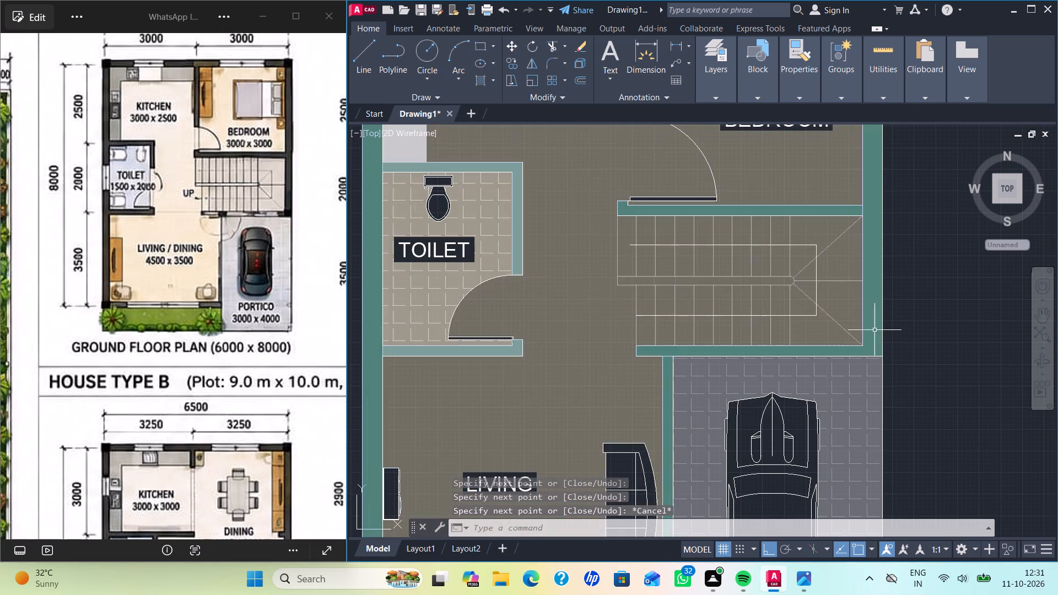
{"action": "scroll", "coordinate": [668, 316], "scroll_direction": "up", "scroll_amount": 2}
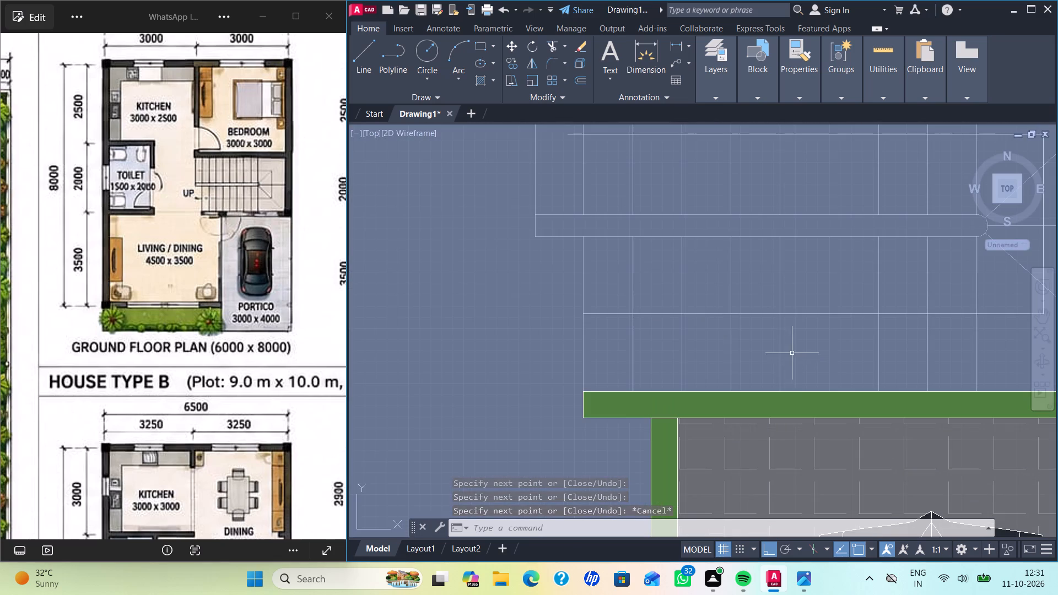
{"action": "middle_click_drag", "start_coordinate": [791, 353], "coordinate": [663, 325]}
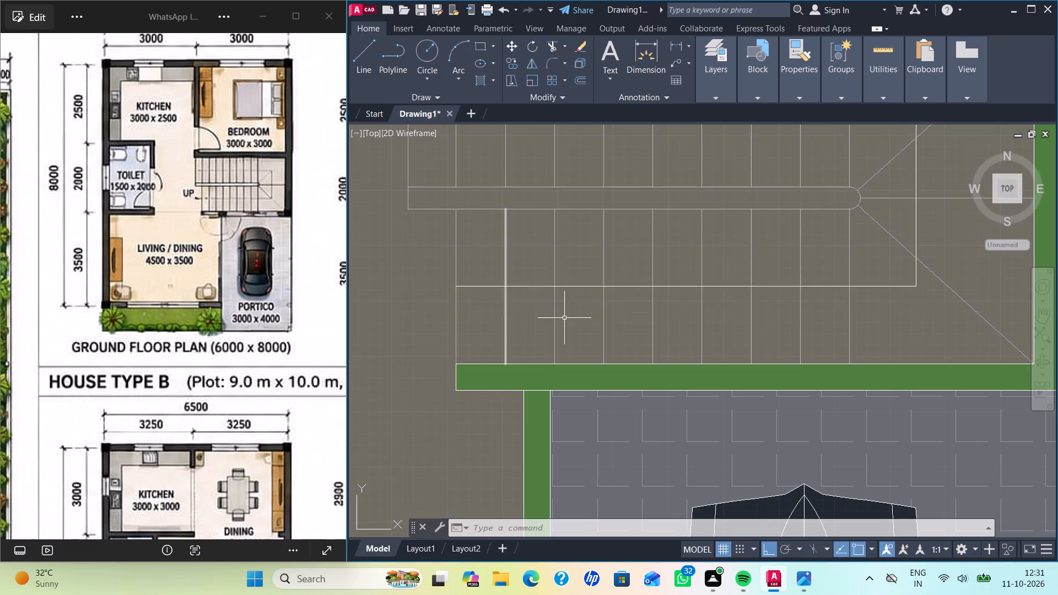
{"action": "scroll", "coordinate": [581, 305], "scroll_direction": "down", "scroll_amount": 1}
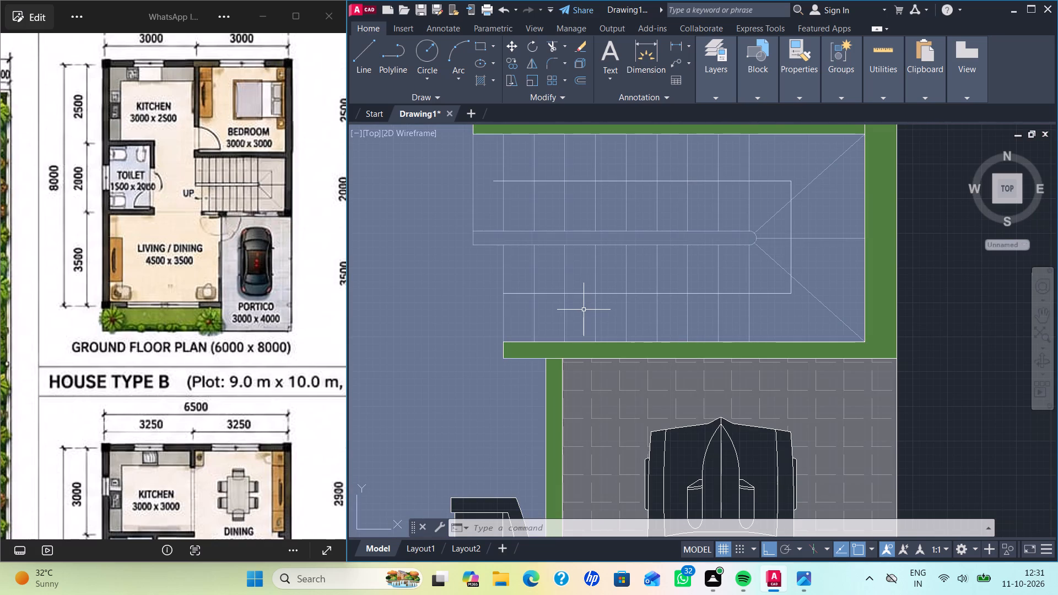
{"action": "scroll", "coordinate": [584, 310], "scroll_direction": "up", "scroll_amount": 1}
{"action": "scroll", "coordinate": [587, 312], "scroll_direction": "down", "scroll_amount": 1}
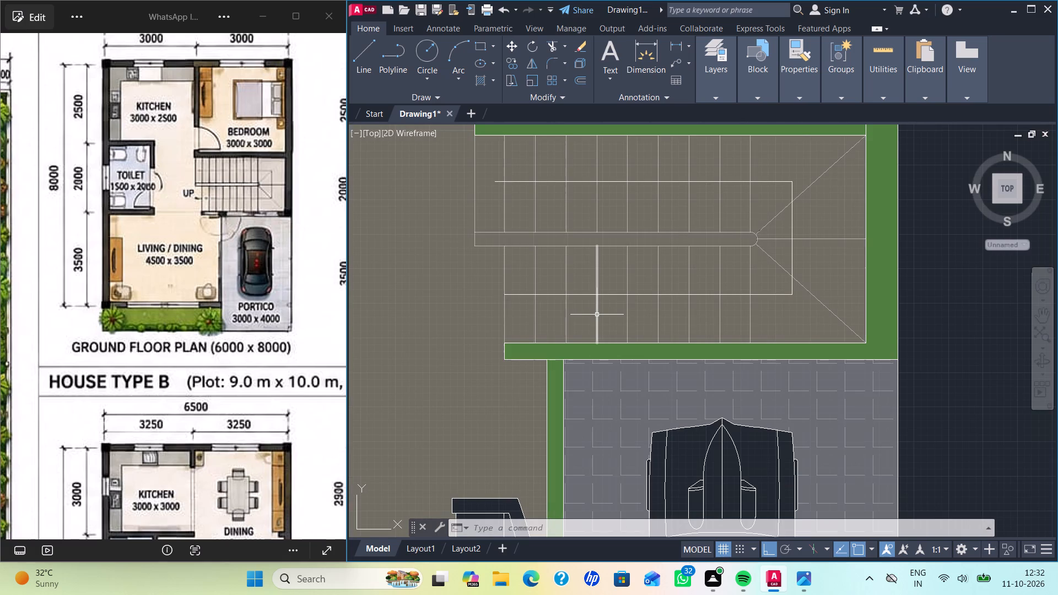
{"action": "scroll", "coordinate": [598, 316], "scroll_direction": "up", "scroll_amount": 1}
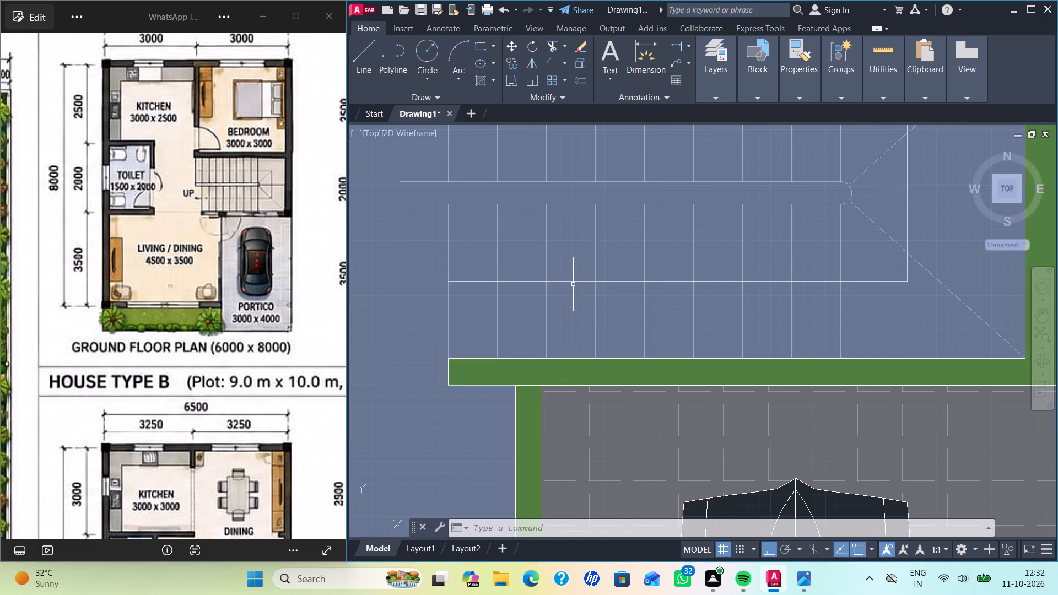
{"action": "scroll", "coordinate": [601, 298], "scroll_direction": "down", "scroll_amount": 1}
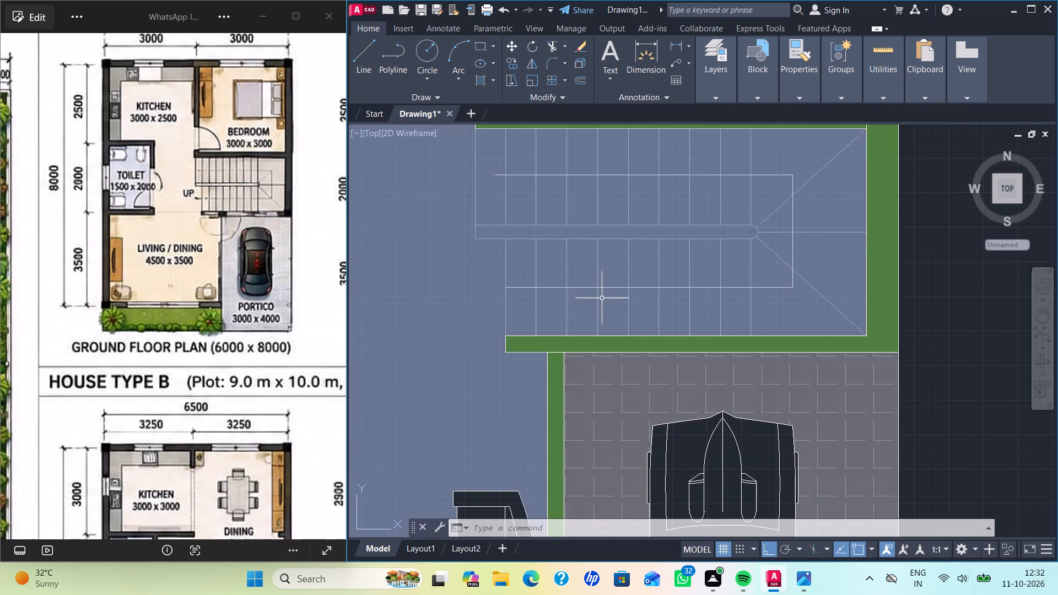
Add the single-line text UP with zero rotation beside the start of the stair direction line on the lower flight.
{"action": "middle_click_drag", "start_coordinate": [483, 324], "coordinate": [522, 318]}
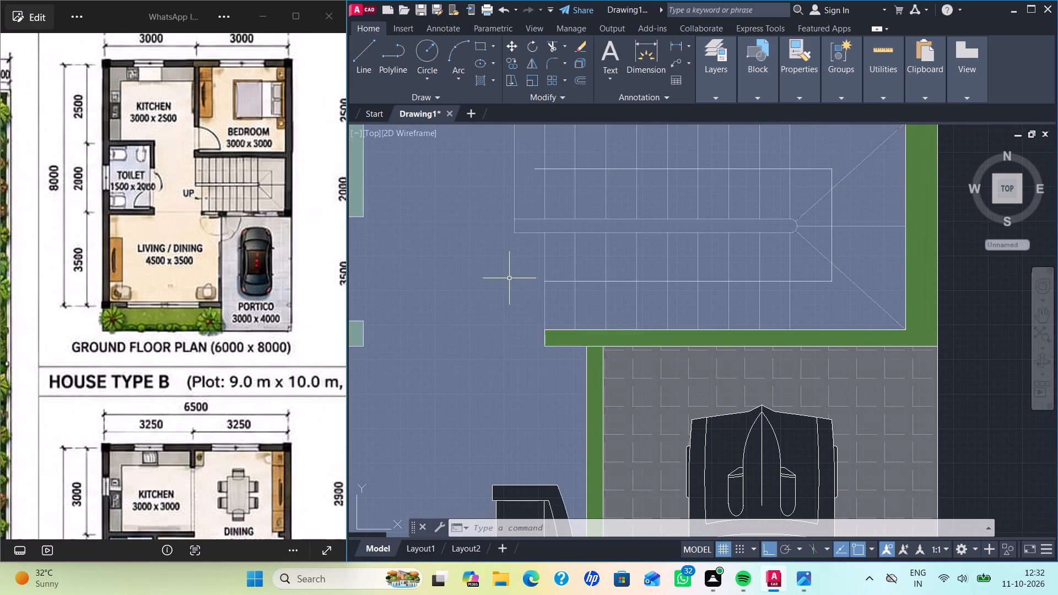
{"action": "type", "text": "DT"}
{"action": "key", "text": "Return"}
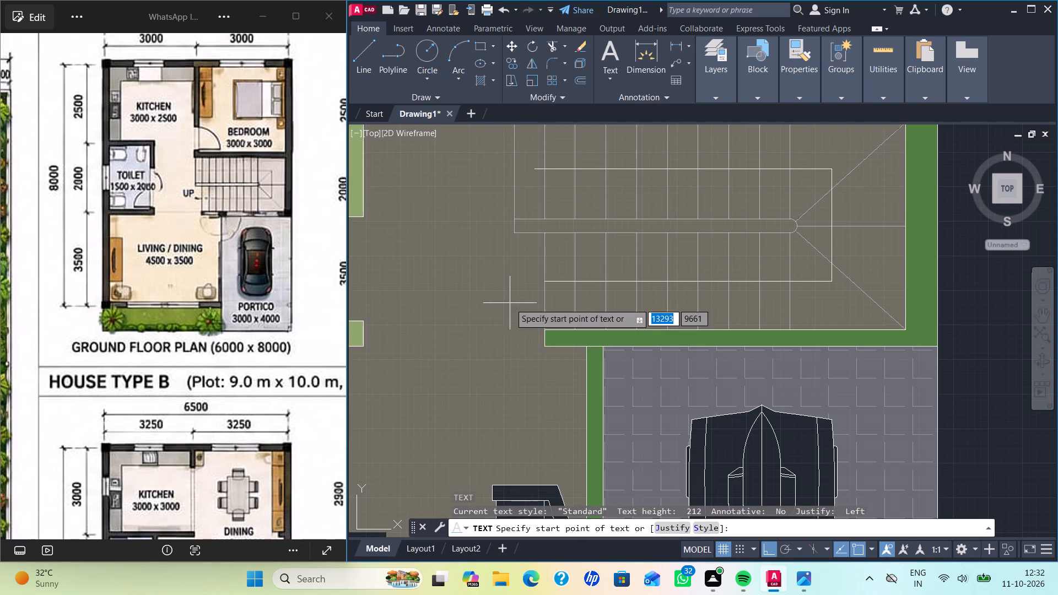
{"action": "left_click", "coordinate": [504, 294]}
{"action": "left_click", "coordinate": [503, 274]}
{"action": "key", "text": "Return"}
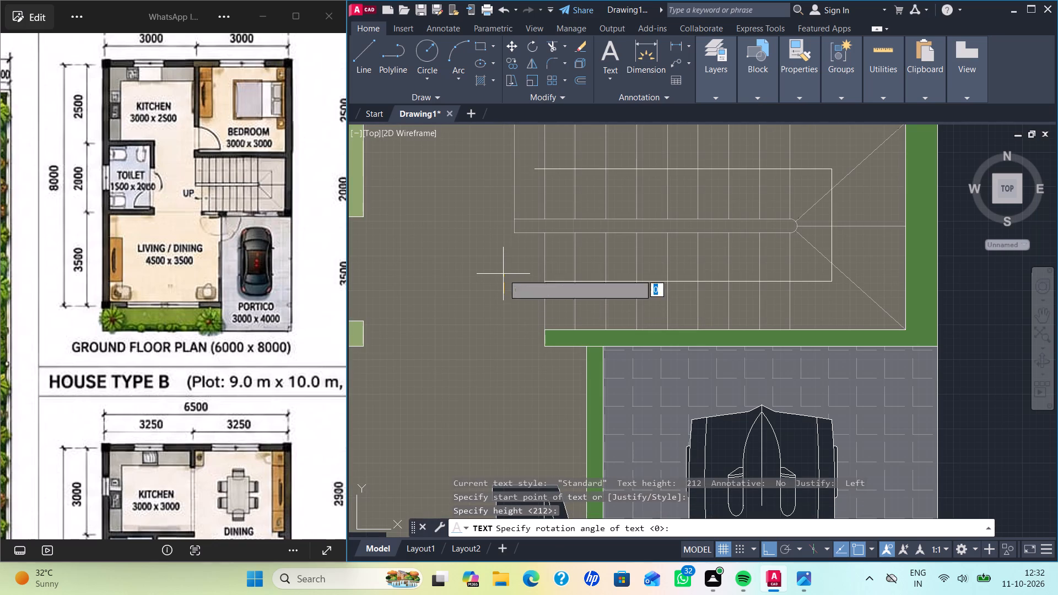
{"action": "key", "text": "u"}
{"action": "key", "text": "p"}
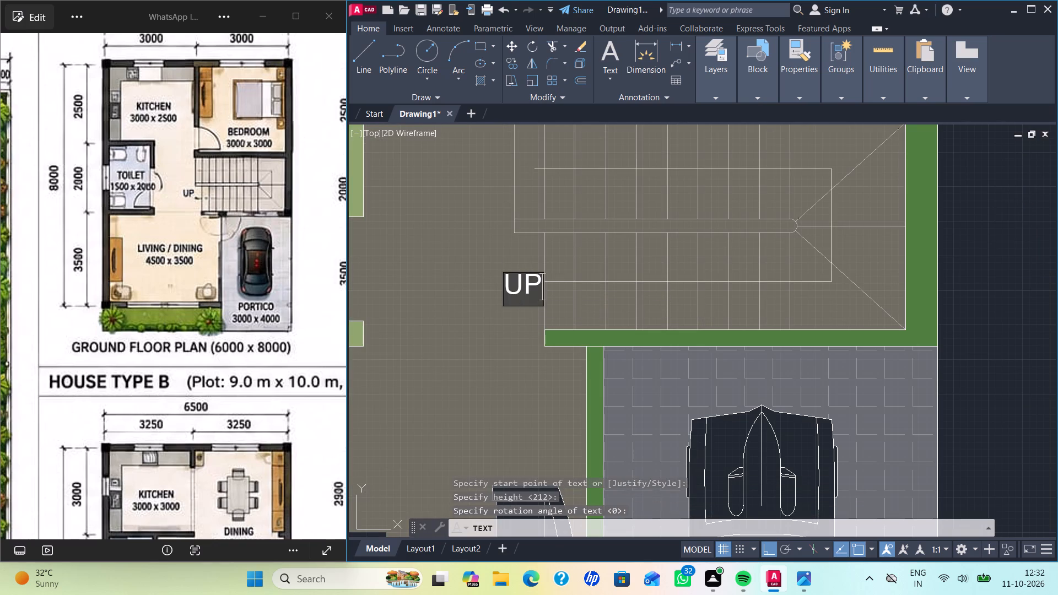
{"action": "key", "text": "Return"}
{"action": "key", "text": "Return"}
{"action": "left_click", "coordinate": [531, 282]}
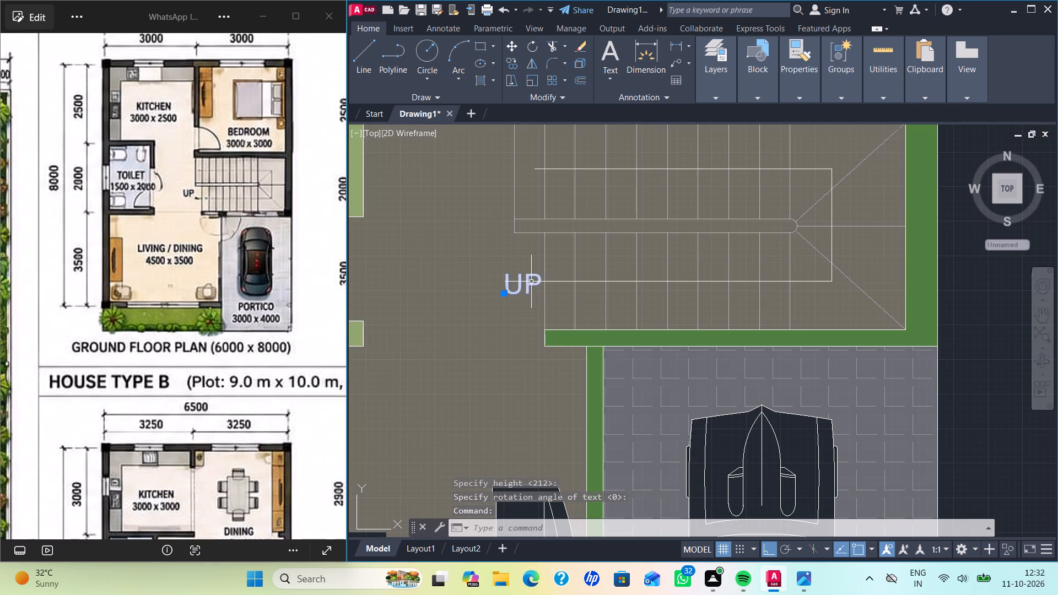
{"action": "key", "text": "Escape"}
Apply a text mask to the UP label at the foot of the stairs.
{"action": "key", "text": "t"}
{"action": "key", "text": "e"}
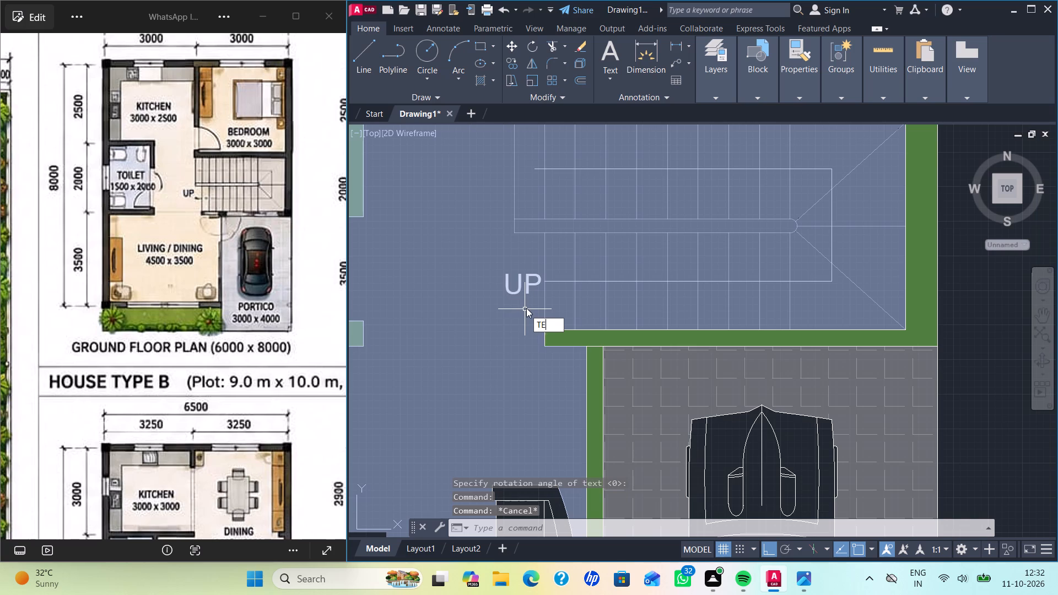
{"action": "key", "text": "x"}
{"action": "key", "text": "t"}
{"action": "left_click", "coordinate": [591, 348]}
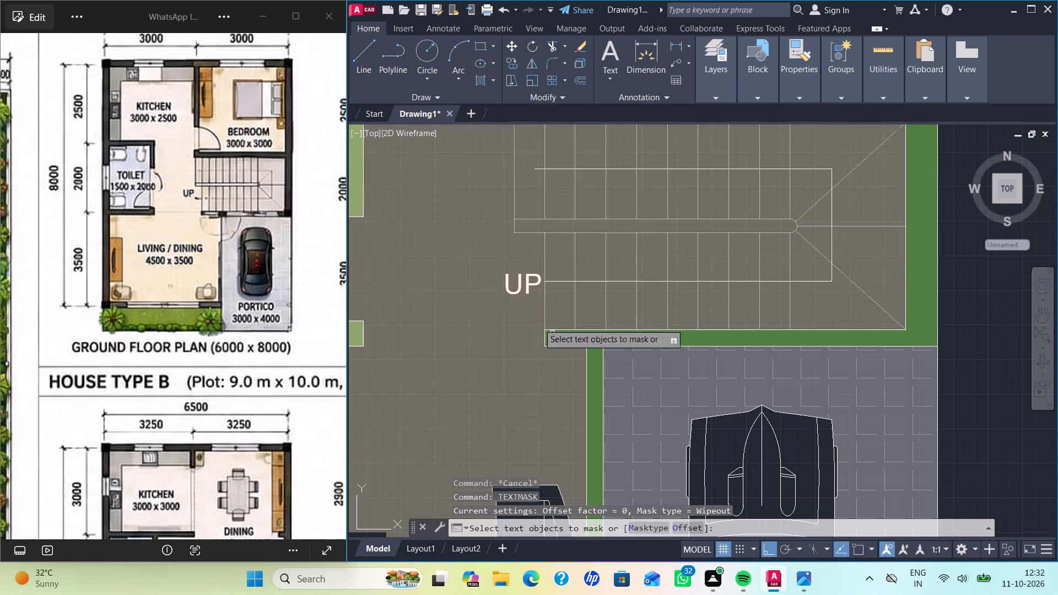
{"action": "left_click", "coordinate": [529, 286]}
{"action": "key", "text": "Return"}
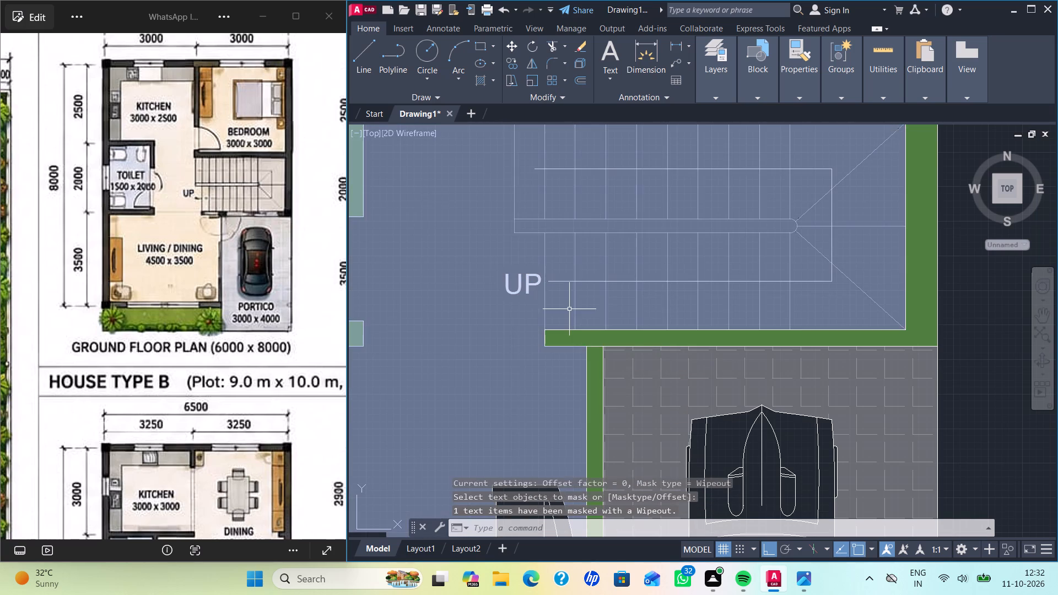
Hatch the bedroom bed's blanket with a solid fill in colour 209,156,199 at transparency 28.
{"action": "scroll", "coordinate": [531, 294], "scroll_direction": "down", "scroll_amount": 3}
{"action": "scroll", "coordinate": [666, 330], "scroll_direction": "up", "scroll_amount": 1}
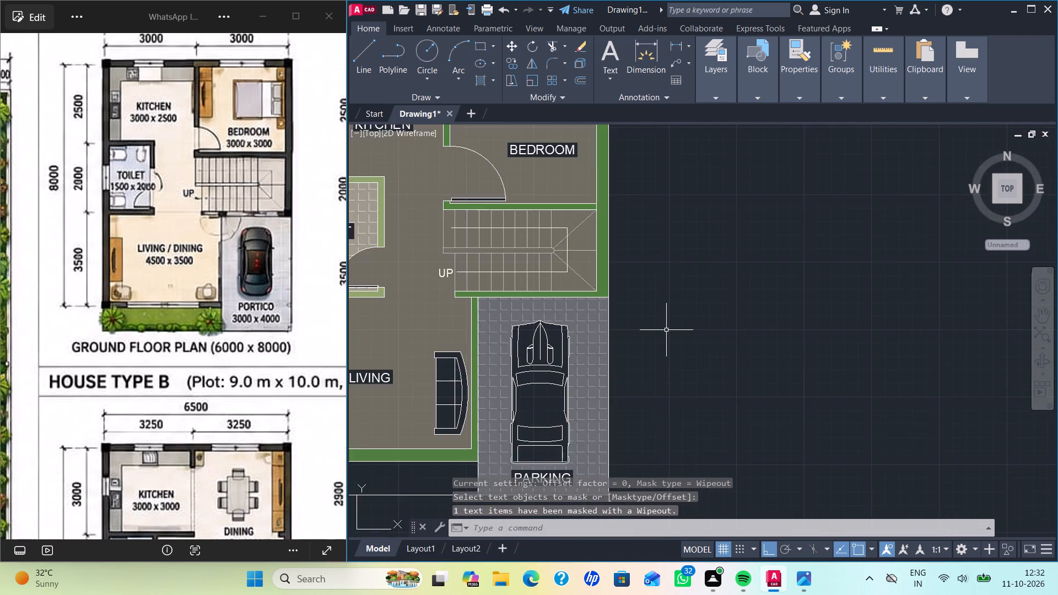
{"action": "scroll", "coordinate": [666, 329], "scroll_direction": "down", "scroll_amount": 2}
{"action": "scroll", "coordinate": [673, 333], "scroll_direction": "up", "scroll_amount": 1}
{"action": "key", "text": "Escape"}
{"action": "middle_click_drag", "start_coordinate": [650, 332], "coordinate": [717, 340]}
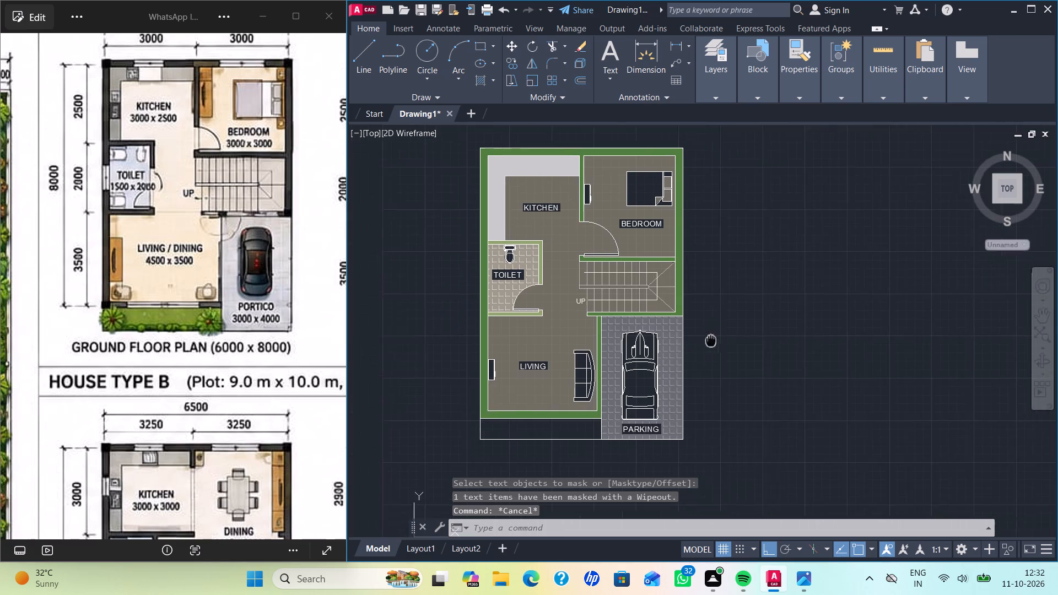
{"action": "middle_click_drag", "start_coordinate": [717, 340], "coordinate": [763, 347]}
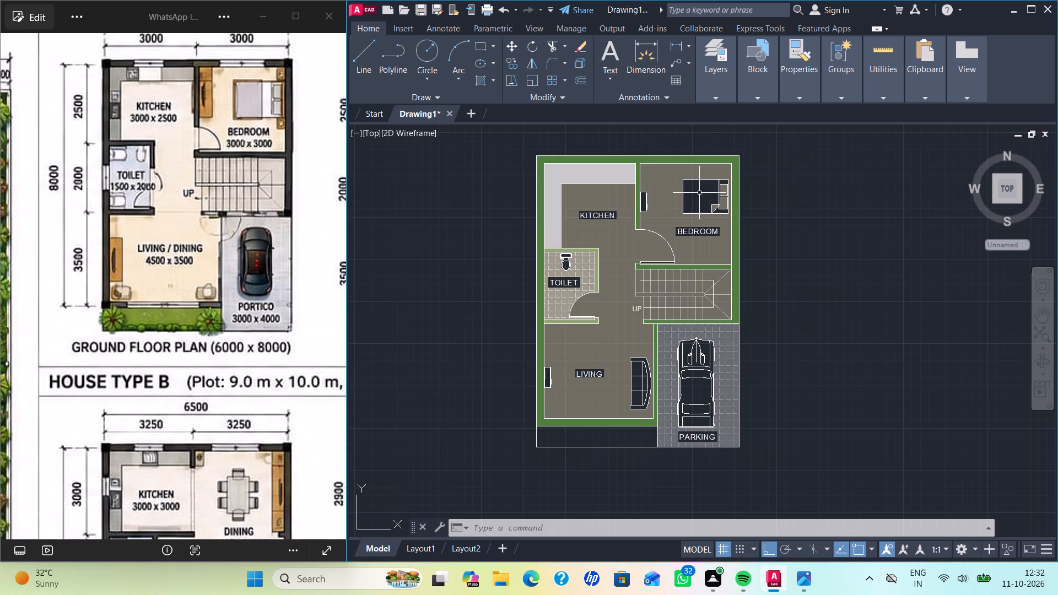
{"action": "scroll", "coordinate": [702, 194], "scroll_direction": "up", "scroll_amount": 2}
{"action": "key", "text": "h"}
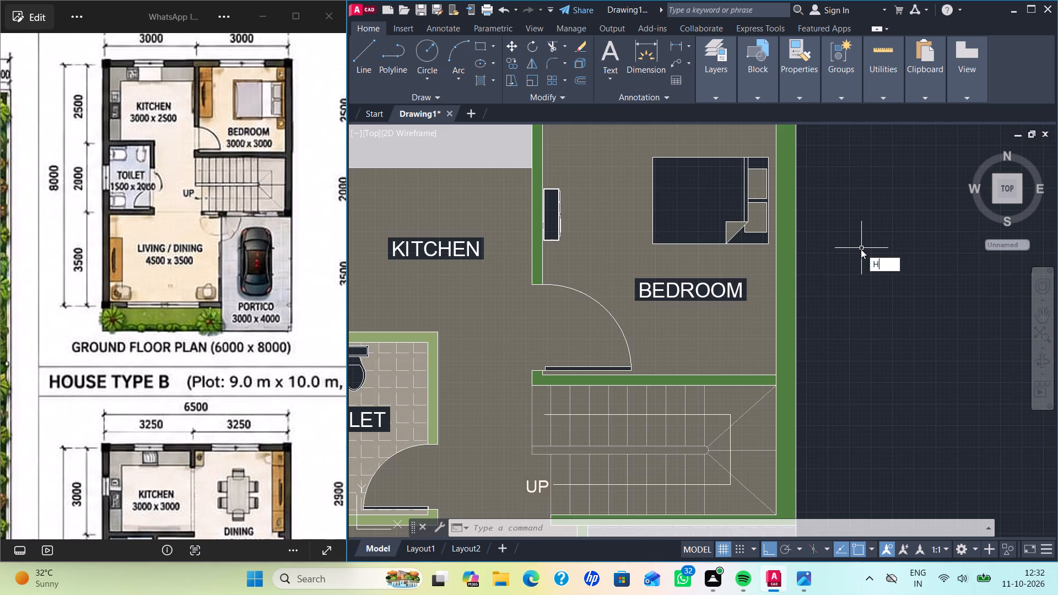
{"action": "key", "text": "Return"}
{"action": "left_click", "coordinate": [474, 63]}
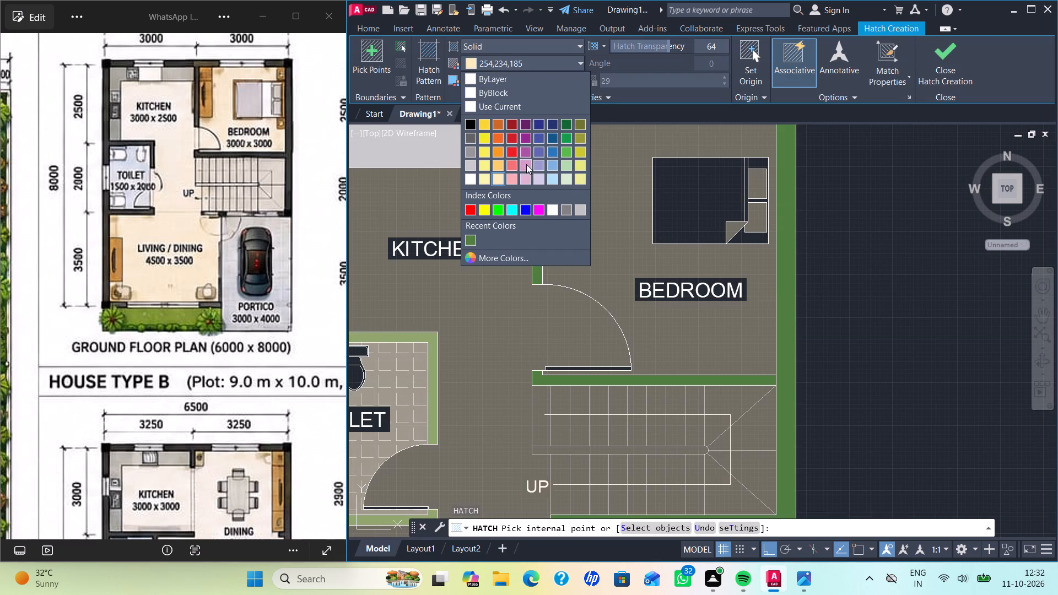
{"action": "left_click", "coordinate": [526, 164]}
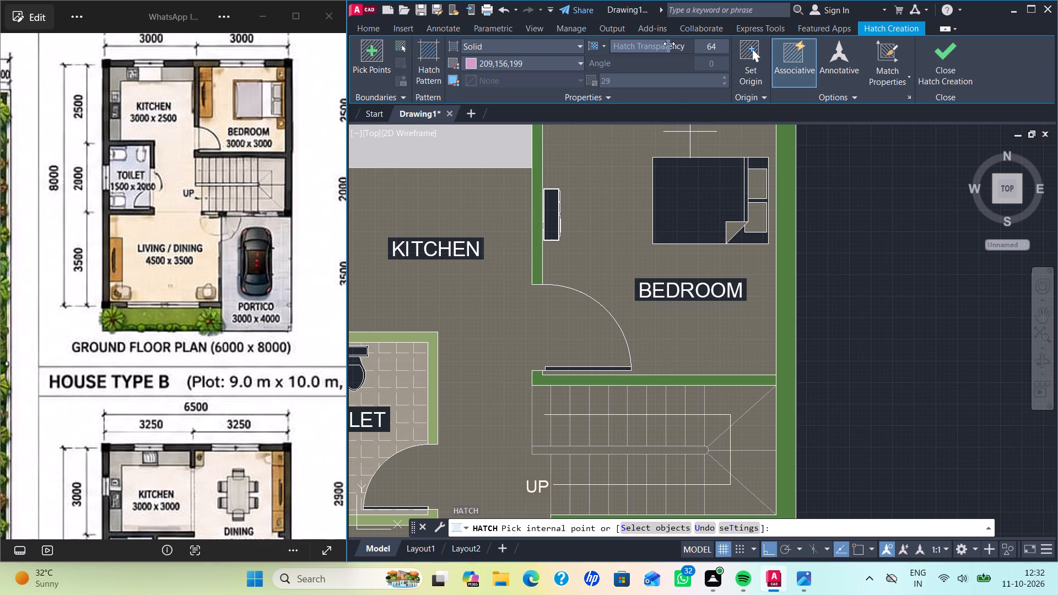
{"action": "left_click_drag", "start_coordinate": [669, 44], "coordinate": [616, 53]}
{"action": "left_click", "coordinate": [688, 187]}
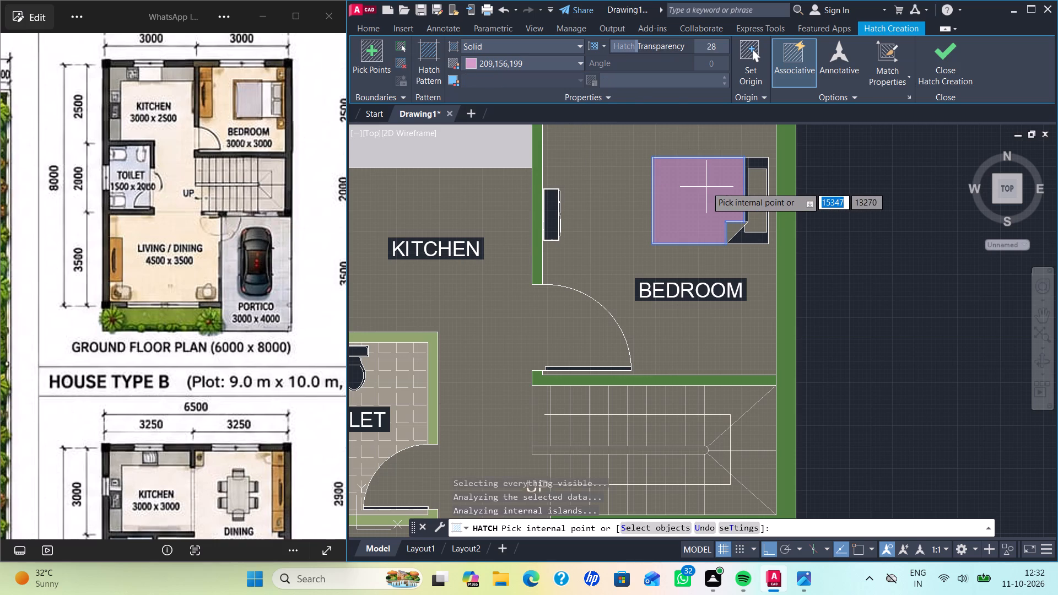
{"action": "key", "text": "Return"}
Fill the bed's head end around the pillows and the folded blanket corner with solid white 255,255,255 at transparency 0.
{"action": "key", "text": "h"}
{"action": "key", "text": "Return"}
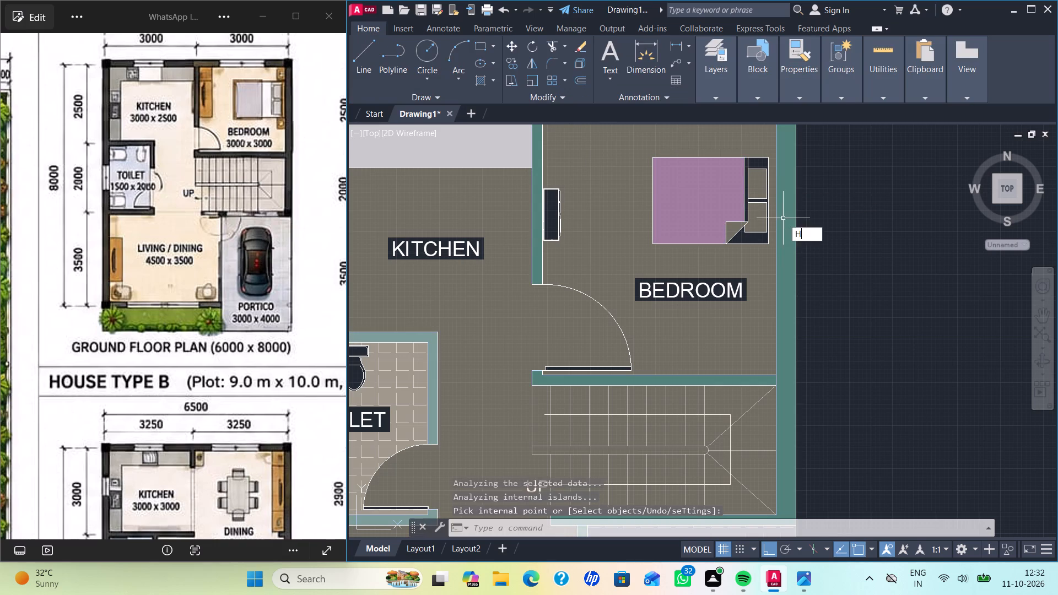
{"action": "left_click", "coordinate": [467, 62]}
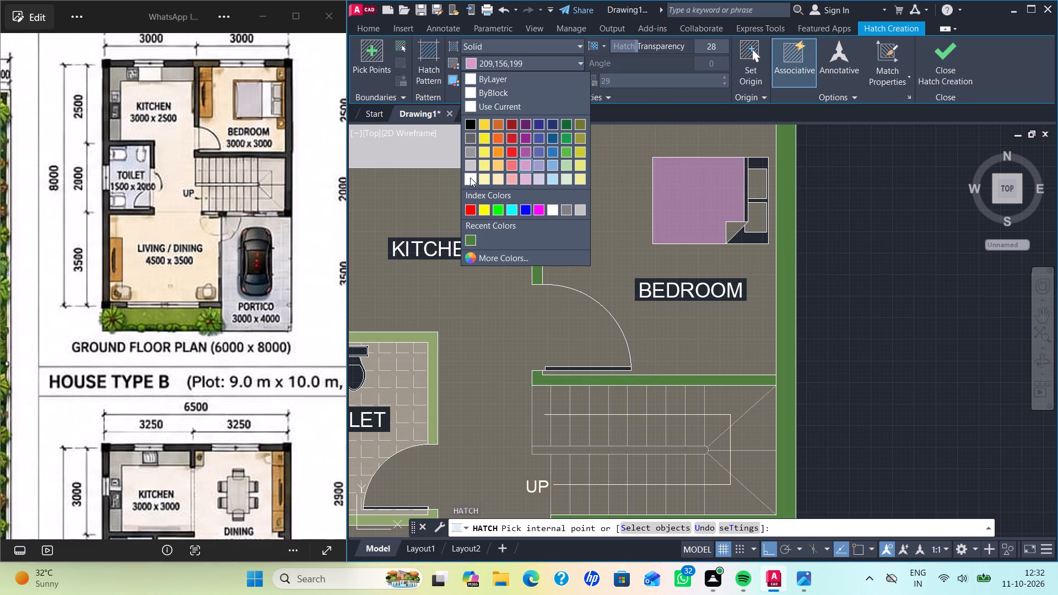
{"action": "left_click", "coordinate": [470, 177]}
{"action": "left_click", "coordinate": [747, 186]}
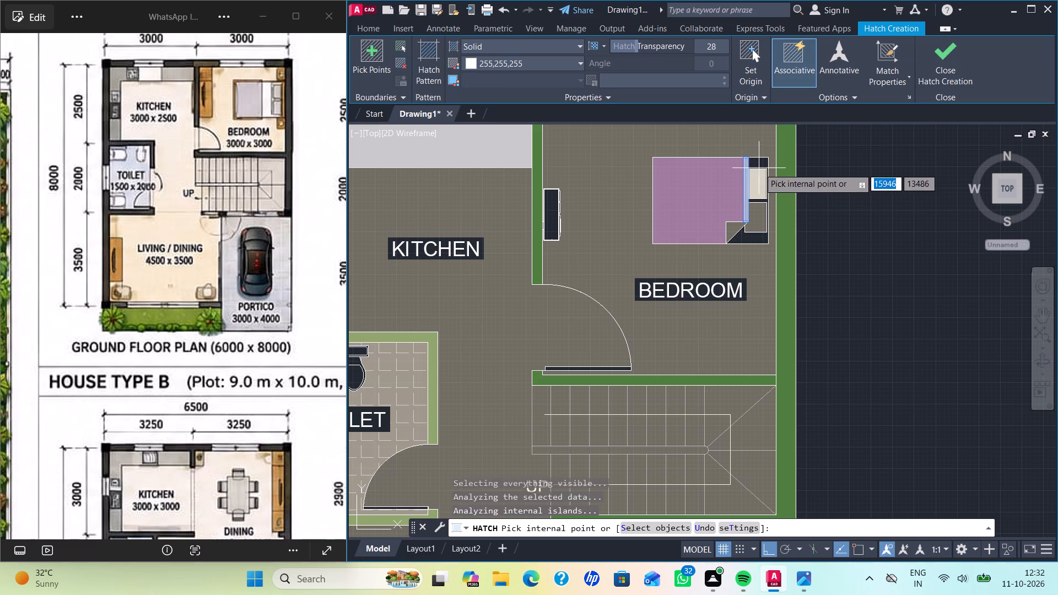
{"action": "left_click", "coordinate": [760, 166]}
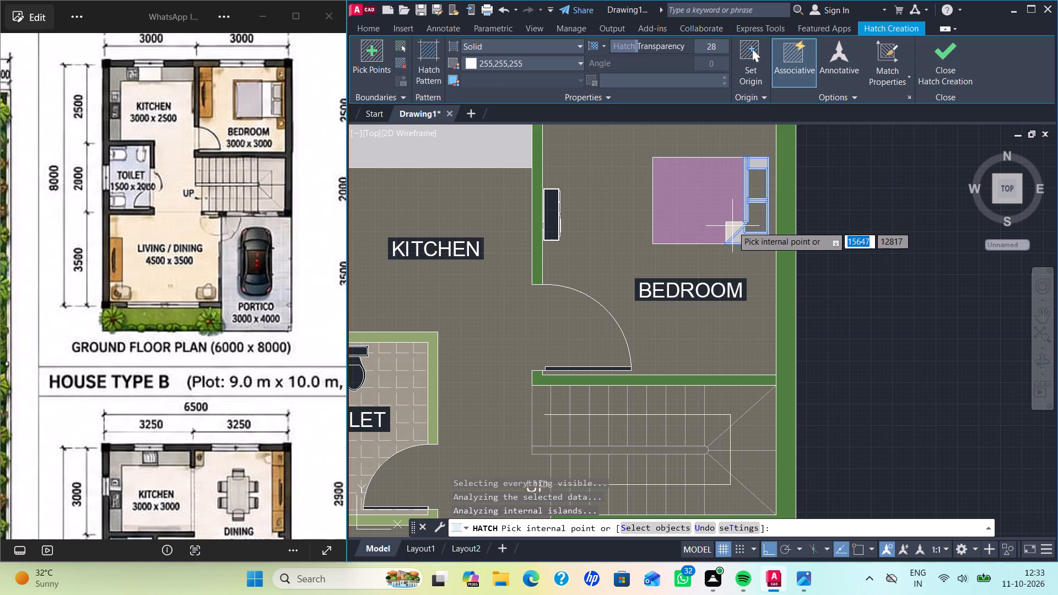
{"action": "left_click", "coordinate": [732, 226]}
{"action": "left_click_drag", "start_coordinate": [640, 49], "coordinate": [587, 50]}
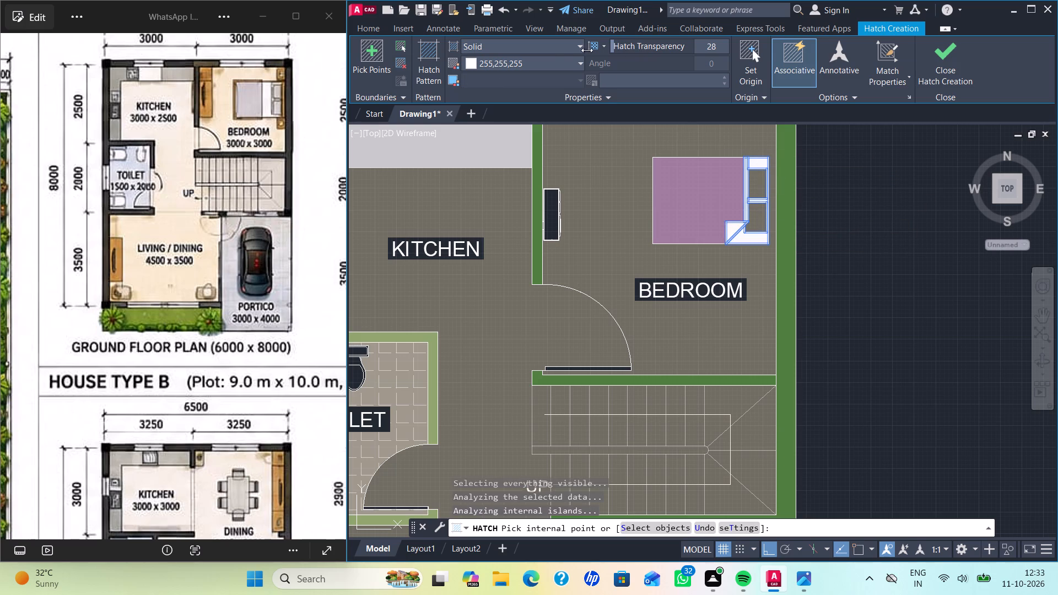
{"action": "left_click_drag", "start_coordinate": [587, 50], "coordinate": [564, 53]}
{"action": "key", "text": "Return"}
Hatch all parts of the living room sofa, including arms, seats and backrest, with a solid fill in colour 152,152,204.
{"action": "scroll", "coordinate": [802, 248], "scroll_direction": "down", "scroll_amount": 2}
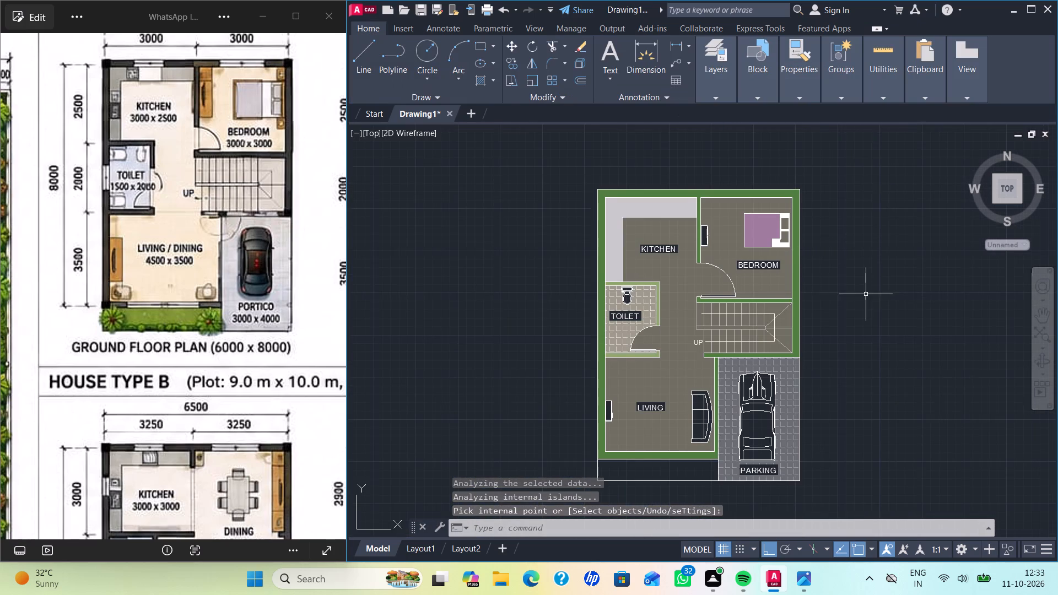
{"action": "middle_click_drag", "start_coordinate": [863, 294], "coordinate": [827, 224]}
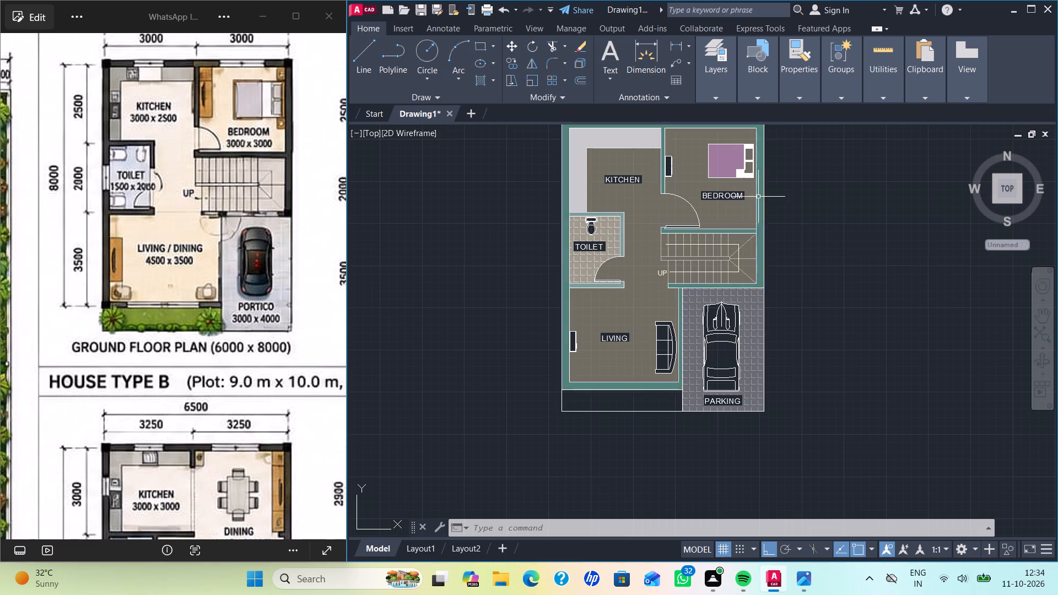
{"action": "scroll", "coordinate": [811, 242], "scroll_direction": "down", "scroll_amount": 1}
{"action": "scroll", "coordinate": [815, 239], "scroll_direction": "up", "scroll_amount": 1}
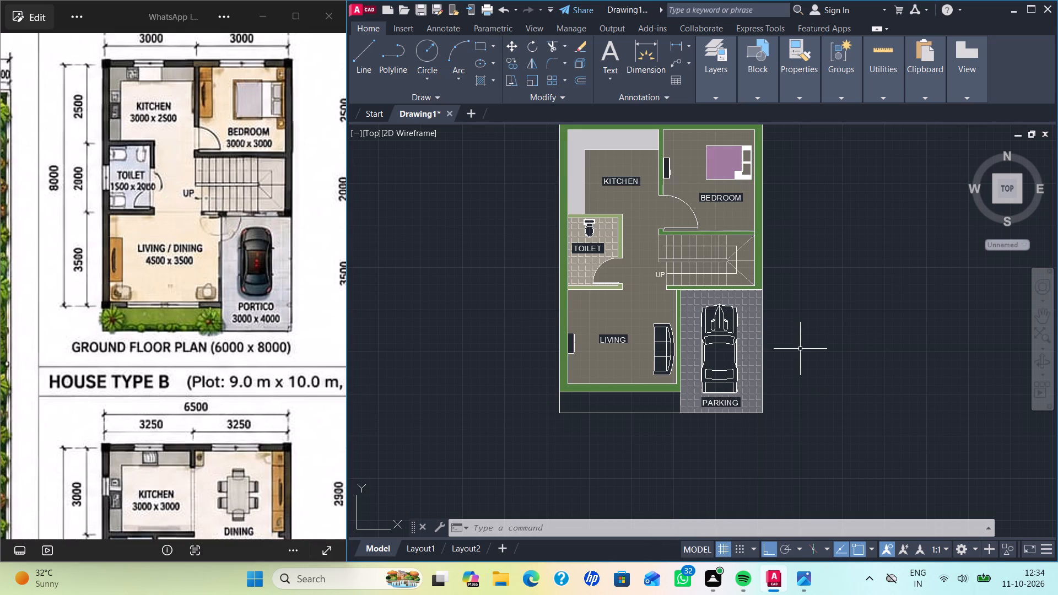
{"action": "middle_click_drag", "start_coordinate": [800, 349], "coordinate": [797, 354]}
{"action": "scroll", "coordinate": [652, 362], "scroll_direction": "up", "scroll_amount": 2}
{"action": "key", "text": "h"}
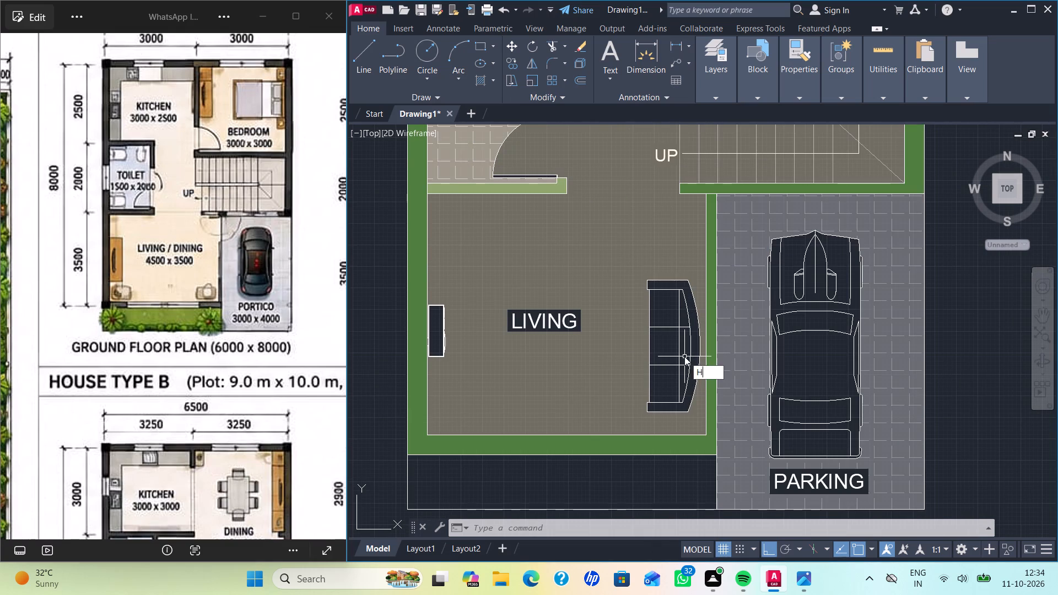
{"action": "key", "text": "Return"}
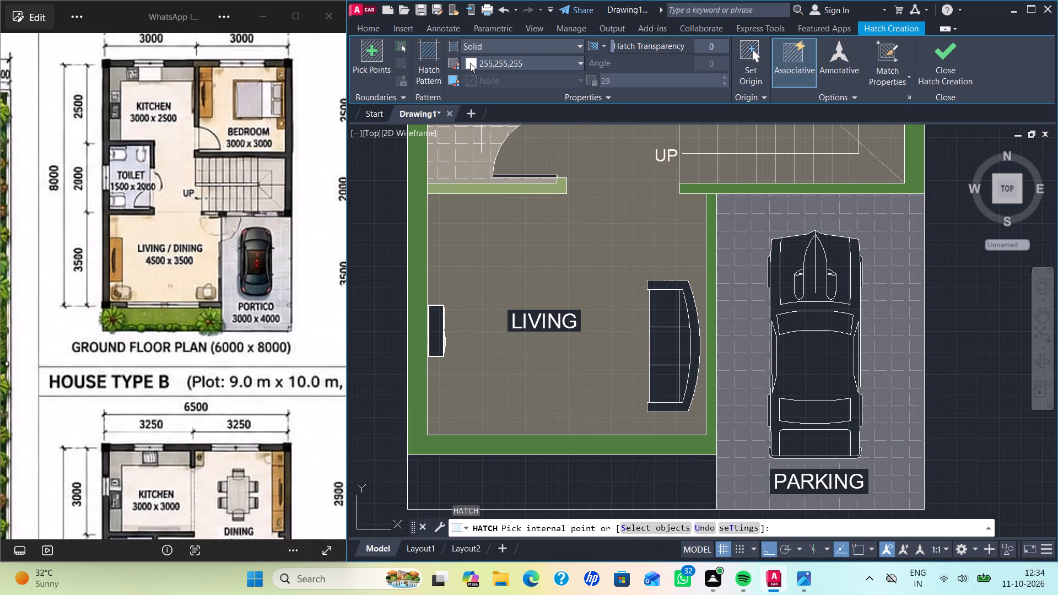
{"action": "left_click", "coordinate": [470, 63]}
{"action": "left_click", "coordinate": [540, 164]}
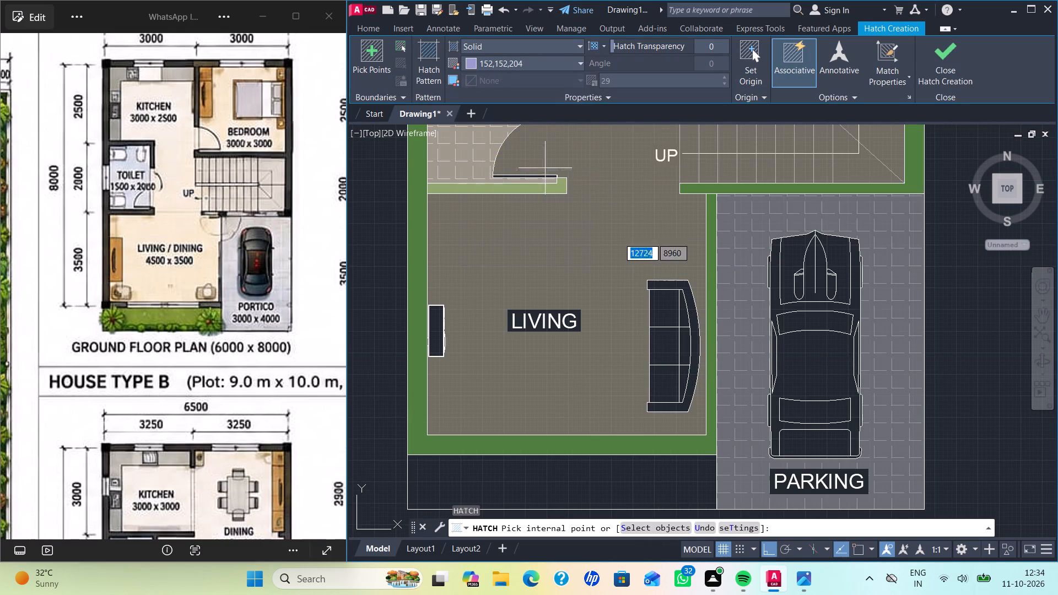
{"action": "left_click", "coordinate": [672, 286]}
{"action": "left_click", "coordinate": [673, 304]}
{"action": "left_click", "coordinate": [673, 345]}
{"action": "left_click", "coordinate": [668, 375]}
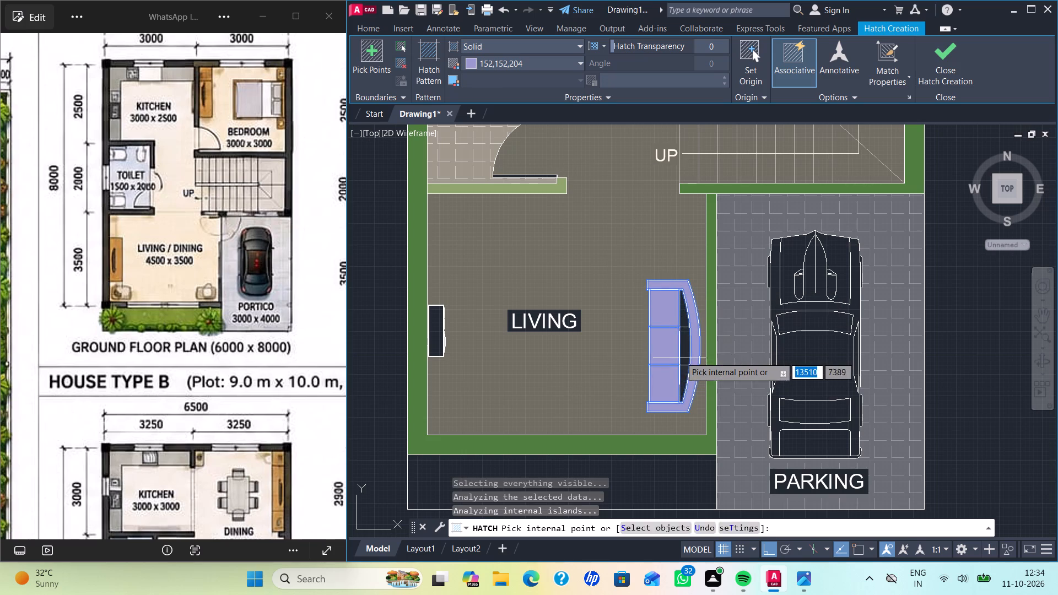
{"action": "left_click", "coordinate": [680, 349]}
{"action": "left_click", "coordinate": [681, 308]}
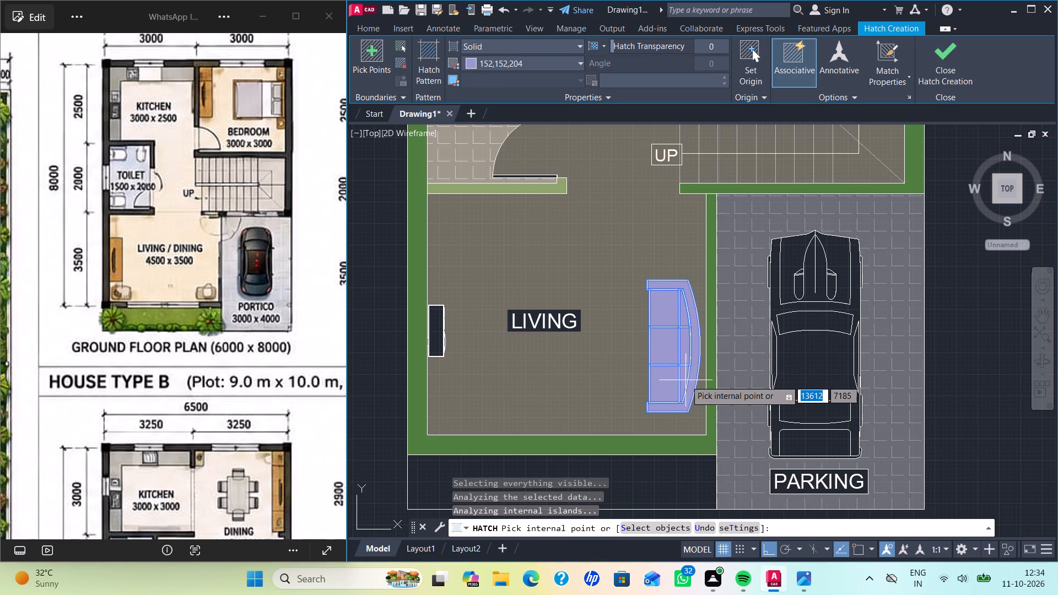
{"action": "left_click", "coordinate": [685, 380]}
{"action": "key", "text": "Return"}
Hatch the body of the car in the parking area with a solid fill in black 0,0,0.
{"action": "scroll", "coordinate": [963, 393], "scroll_direction": "down", "scroll_amount": 1}
{"action": "middle_click_drag", "start_coordinate": [923, 424], "coordinate": [868, 486]}
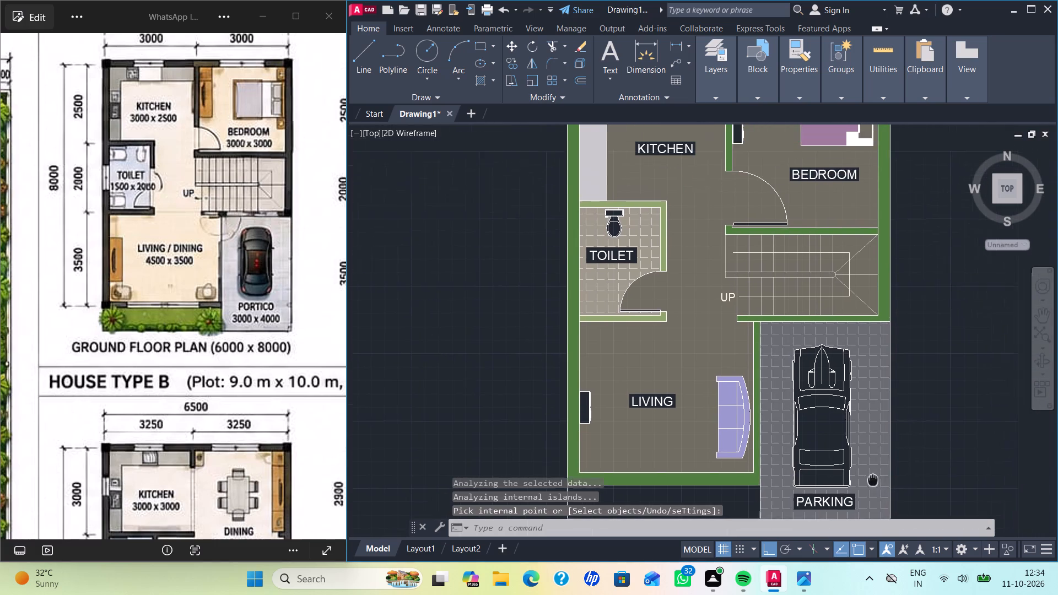
{"action": "middle_click_drag", "start_coordinate": [868, 486], "coordinate": [856, 508]}
{"action": "scroll", "coordinate": [905, 374], "scroll_direction": "down", "scroll_amount": 1}
{"action": "middle_click_drag", "start_coordinate": [903, 379], "coordinate": [773, 310]}
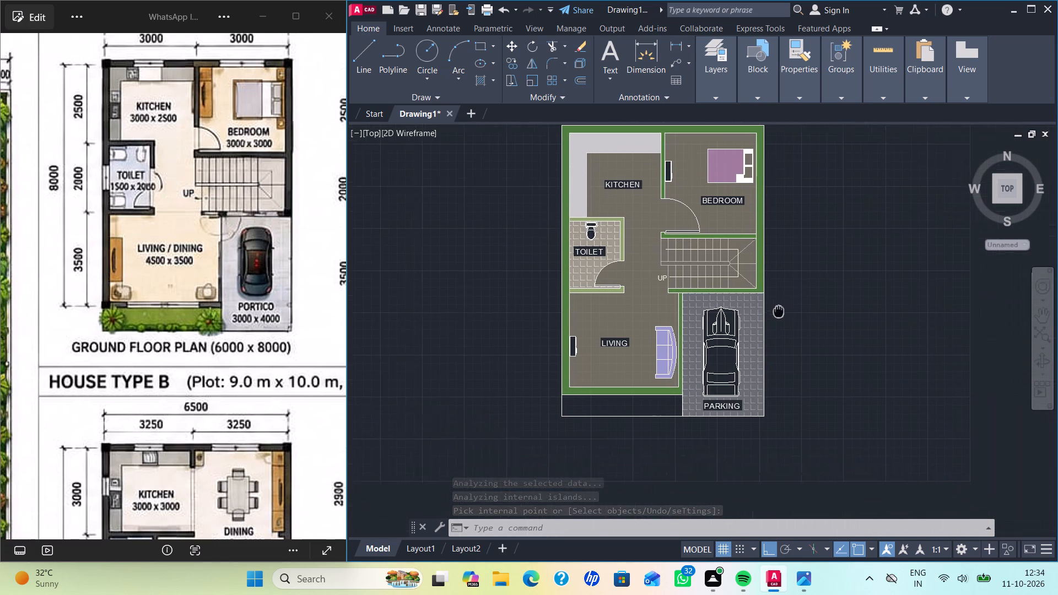
{"action": "middle_click_drag", "start_coordinate": [773, 310], "coordinate": [771, 310]}
{"action": "scroll", "coordinate": [730, 339], "scroll_direction": "up", "scroll_amount": 2}
{"action": "middle_click_drag", "start_coordinate": [868, 367], "coordinate": [846, 281]}
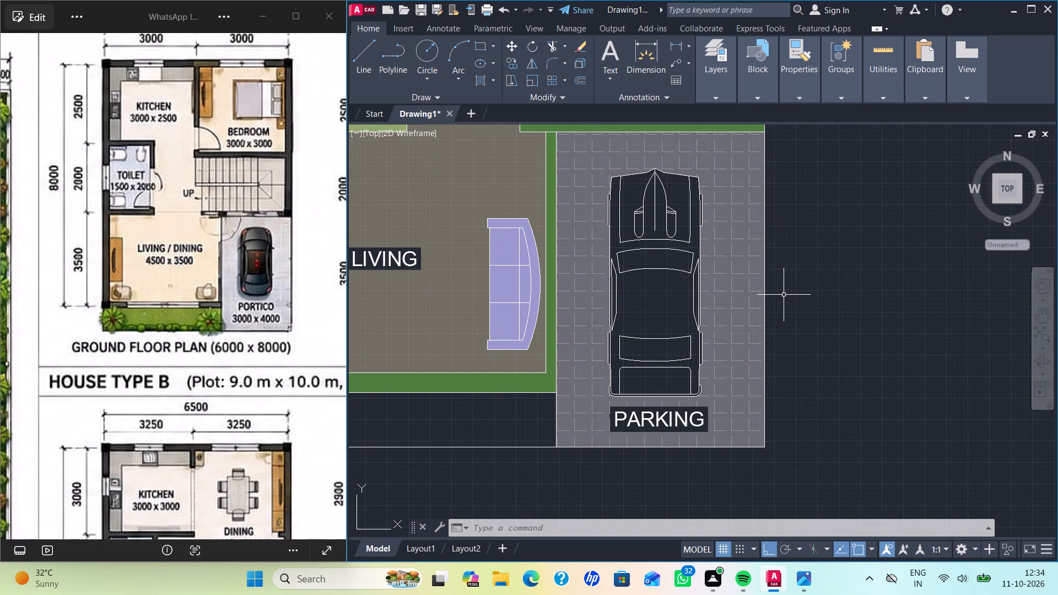
{"action": "key", "text": "h"}
{"action": "key", "text": "Return"}
{"action": "left_click", "coordinate": [469, 64]}
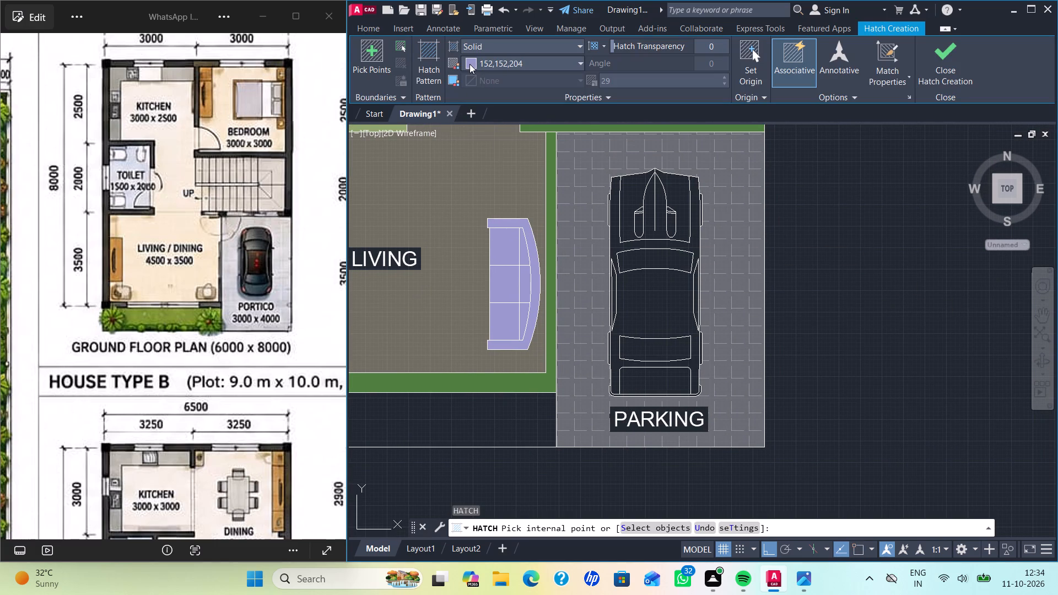
{"action": "left_click", "coordinate": [467, 121]}
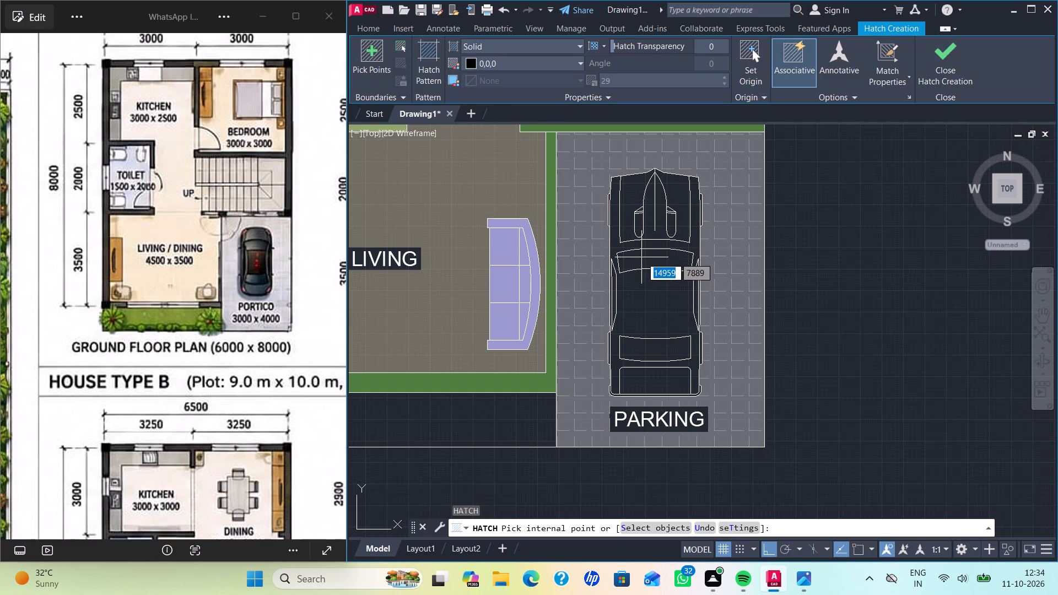
{"action": "left_click", "coordinate": [649, 288]}
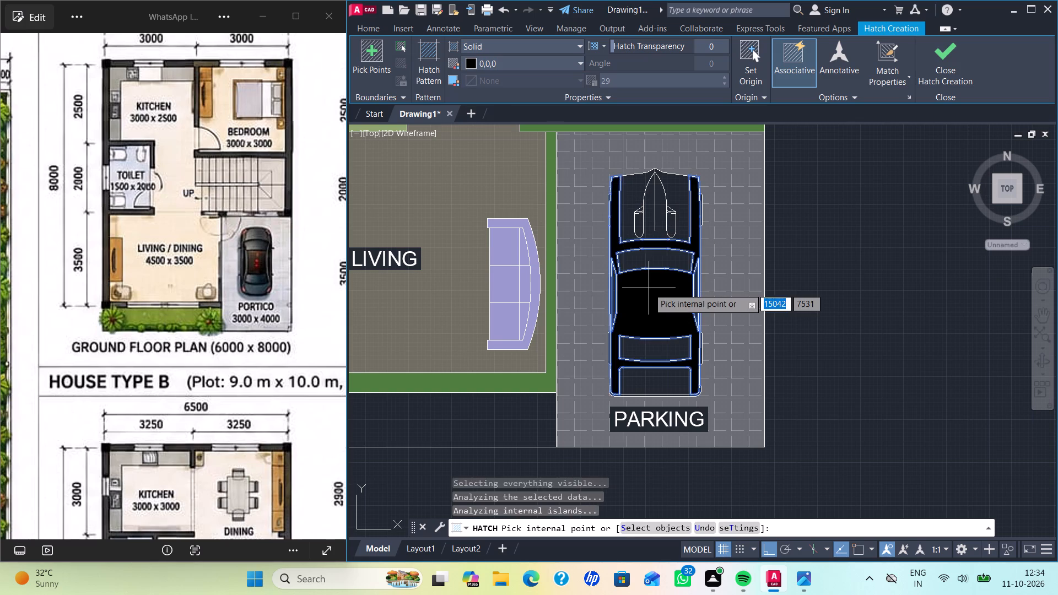
{"action": "key", "text": "Return"}
Recolour the ground-floor wall hatch to 206,204,230.
{"action": "scroll", "coordinate": [762, 284], "scroll_direction": "down", "scroll_amount": 2}
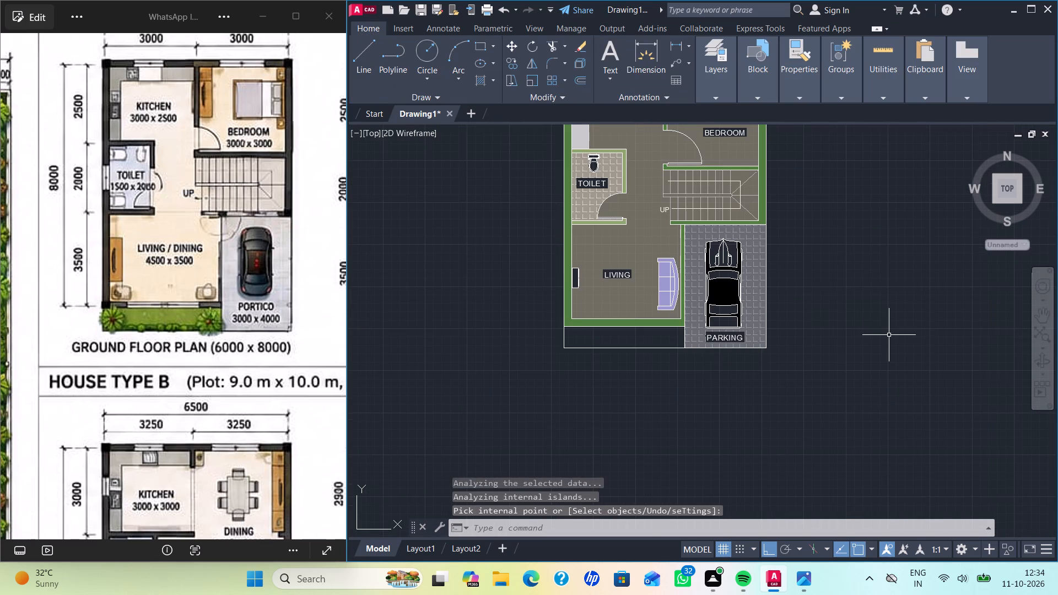
{"action": "middle_click_drag", "start_coordinate": [873, 343], "coordinate": [854, 362]}
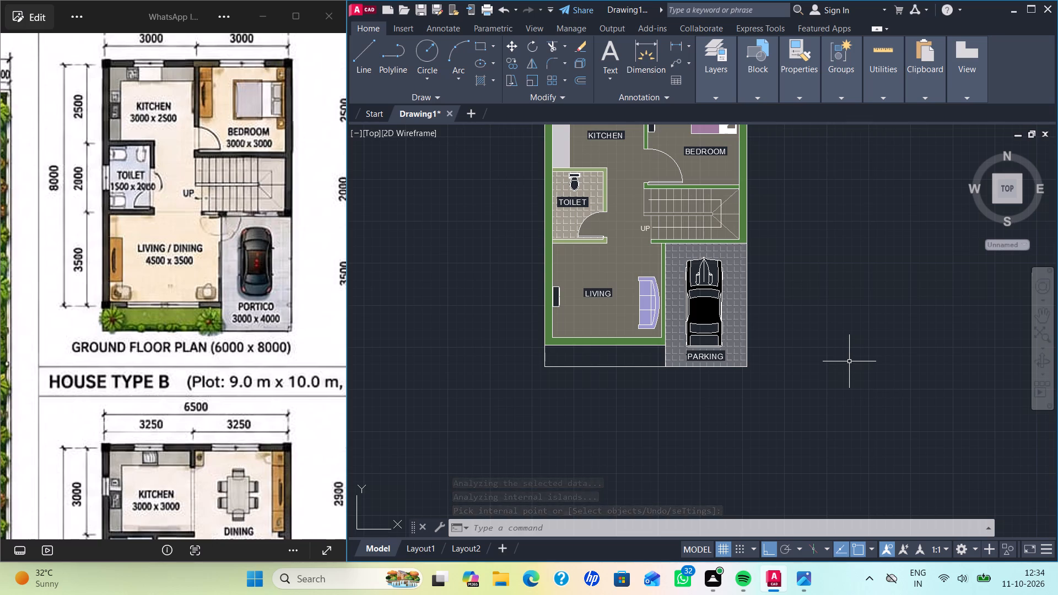
{"action": "scroll", "coordinate": [841, 359], "scroll_direction": "down", "scroll_amount": 1}
{"action": "scroll", "coordinate": [840, 359], "scroll_direction": "up", "scroll_amount": 1}
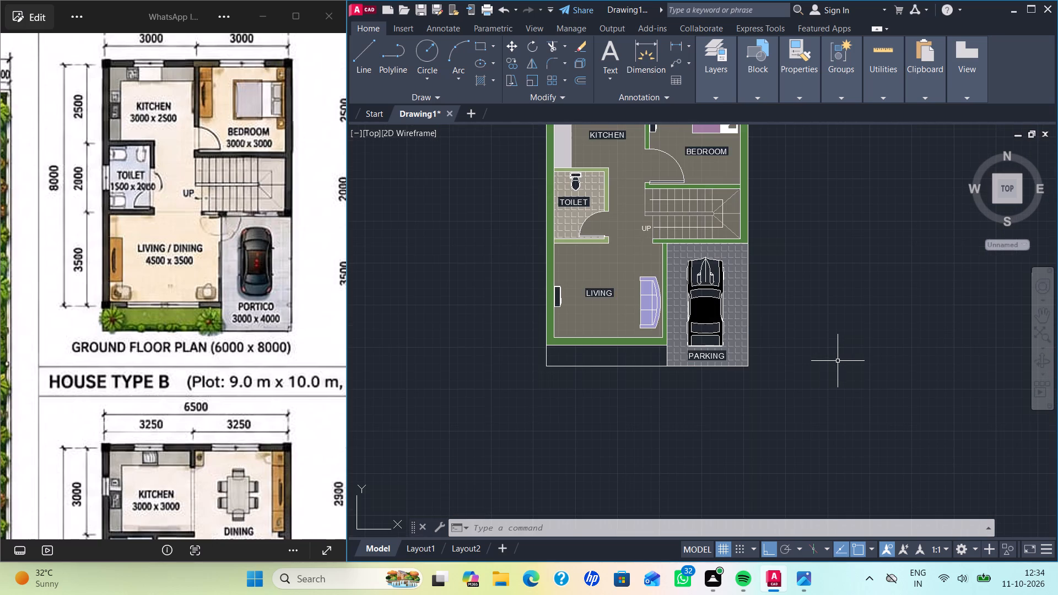
{"action": "middle_click_drag", "start_coordinate": [832, 363], "coordinate": [753, 423]}
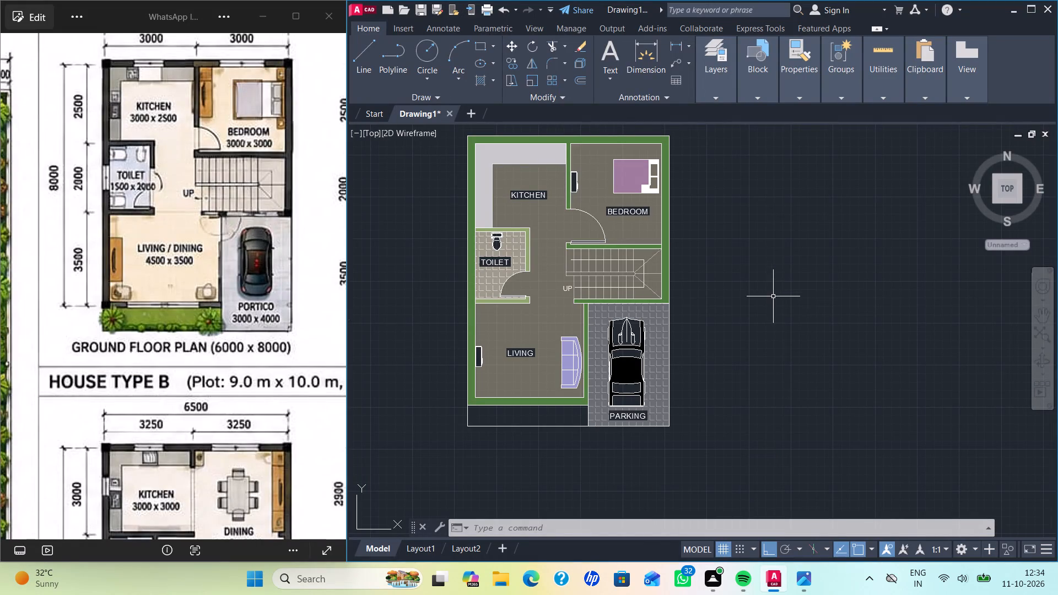
{"action": "middle_click_drag", "start_coordinate": [701, 434], "coordinate": [774, 364]}
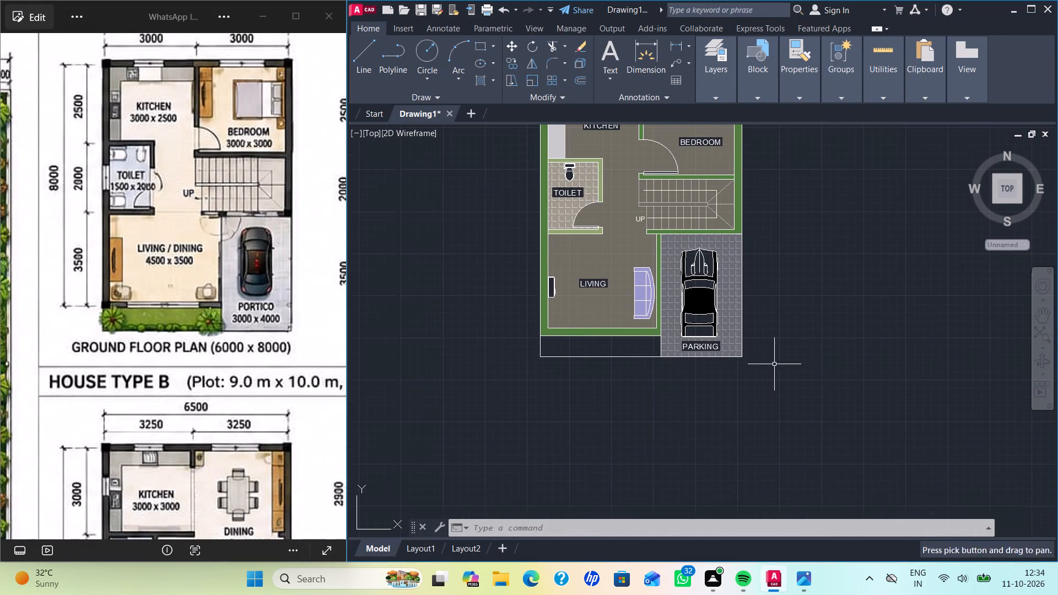
{"action": "scroll", "coordinate": [573, 376], "scroll_direction": "up", "scroll_amount": 3}
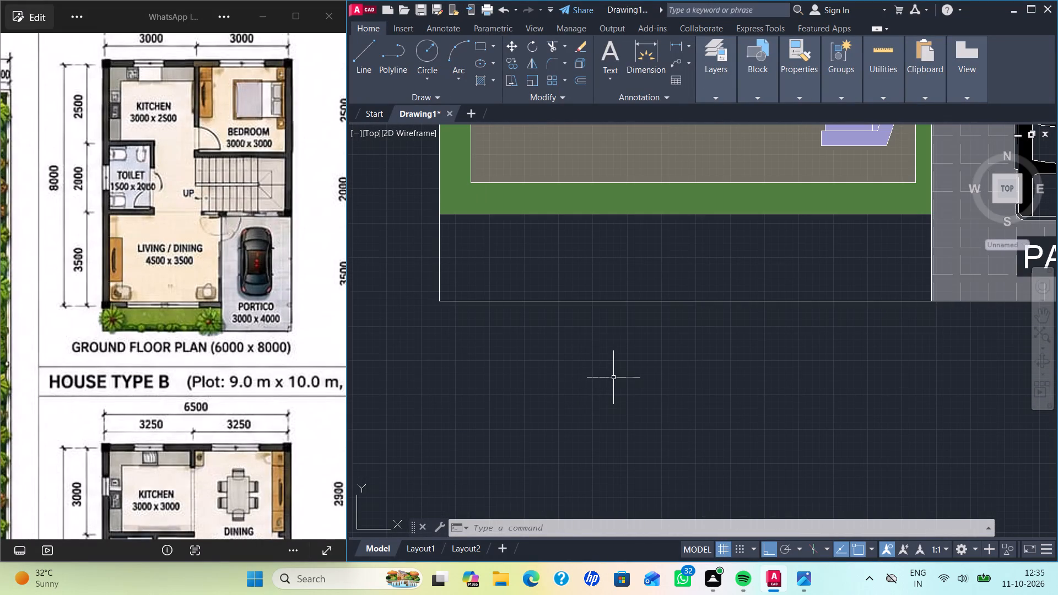
{"action": "scroll", "coordinate": [612, 375], "scroll_direction": "down", "scroll_amount": 1}
{"action": "left_click", "coordinate": [635, 258]}
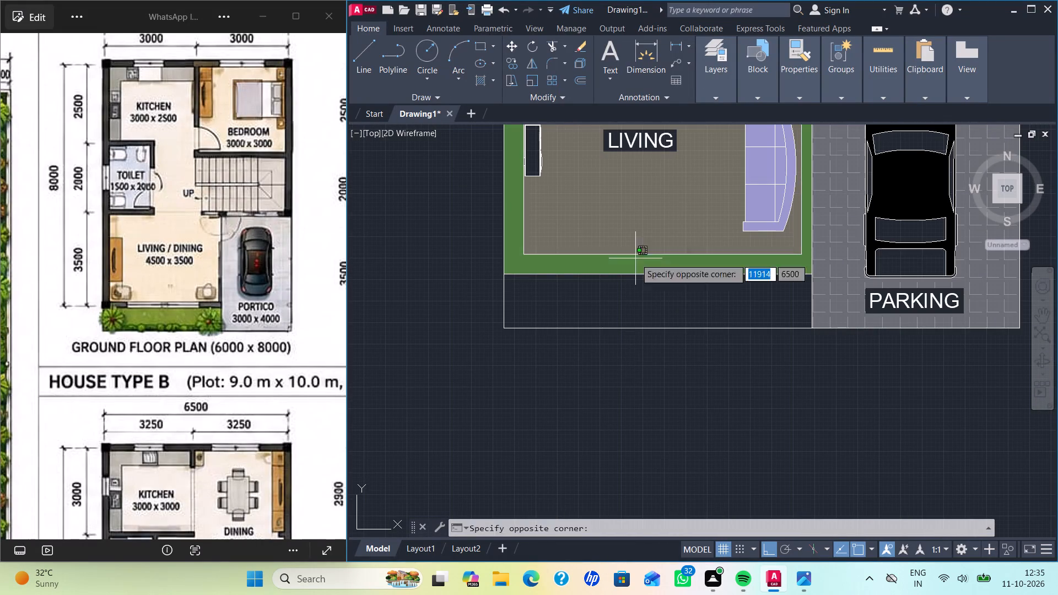
{"action": "scroll", "coordinate": [654, 329], "scroll_direction": "down", "scroll_amount": 2}
{"action": "middle_click_drag", "start_coordinate": [651, 355], "coordinate": [626, 461]}
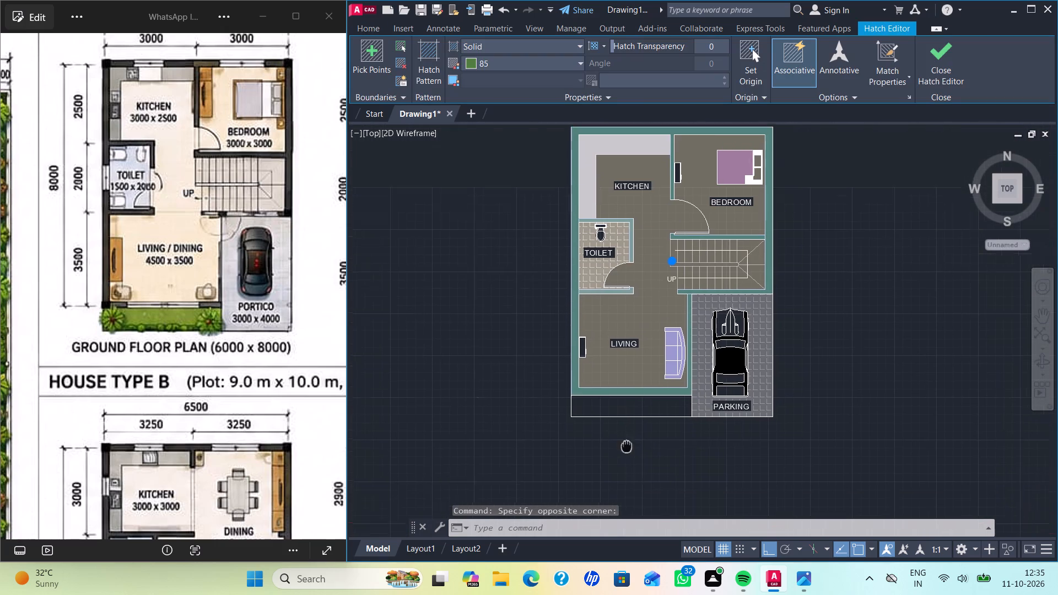
{"action": "middle_click_drag", "start_coordinate": [626, 461], "coordinate": [626, 461]}
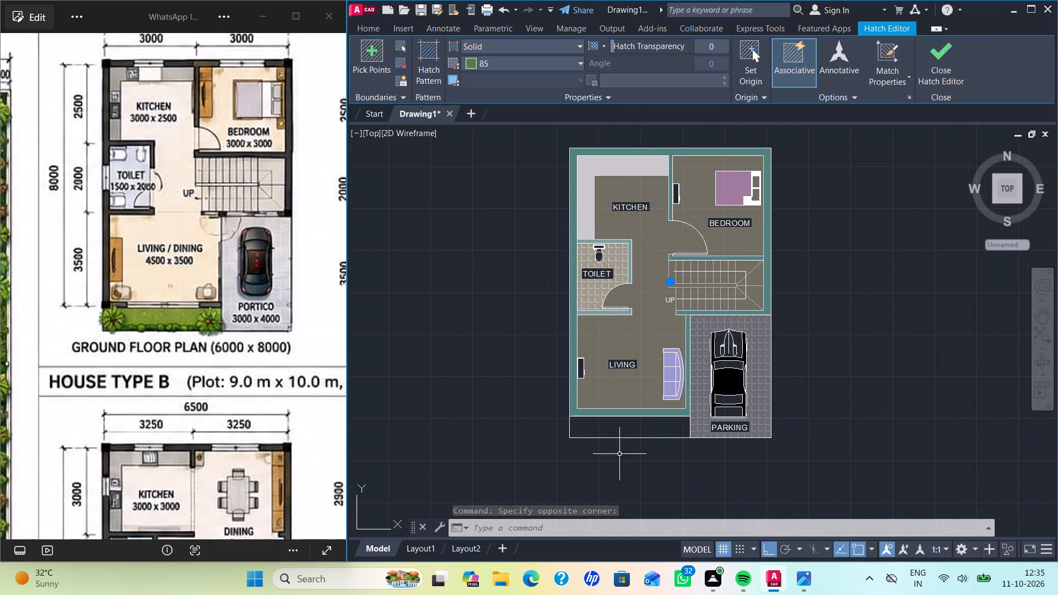
{"action": "middle_click_drag", "start_coordinate": [617, 437], "coordinate": [616, 369]}
{"action": "scroll", "coordinate": [616, 363], "scroll_direction": "up", "scroll_amount": 2}
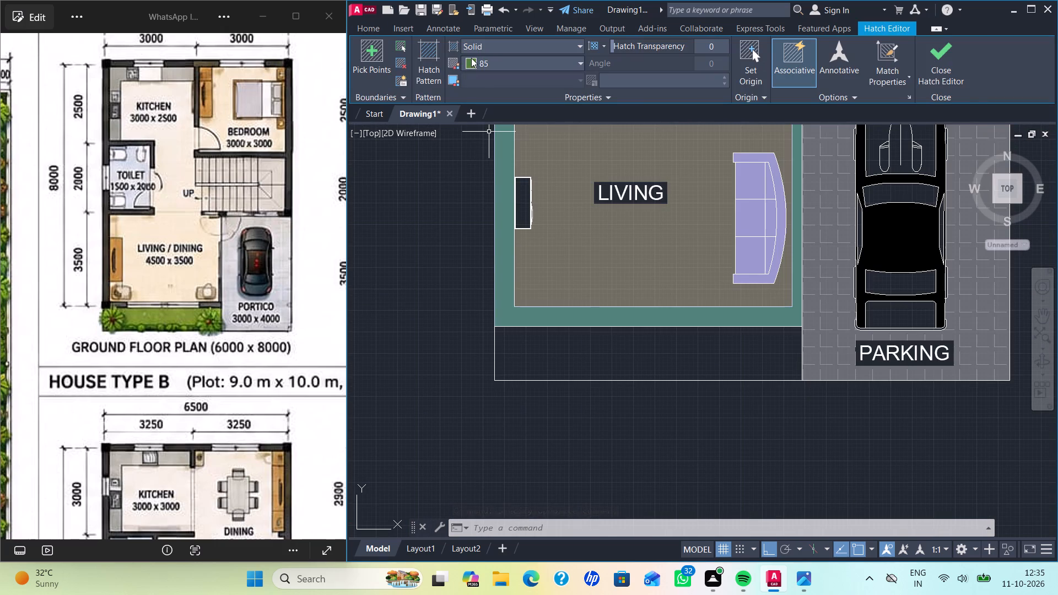
{"action": "left_click", "coordinate": [471, 58]}
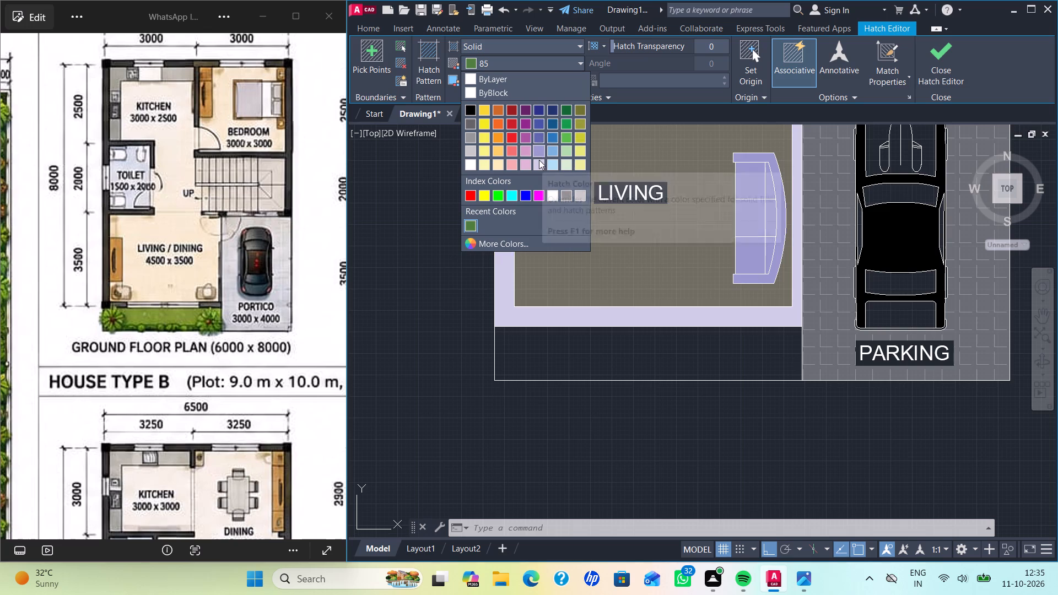
{"action": "left_click", "coordinate": [539, 160]}
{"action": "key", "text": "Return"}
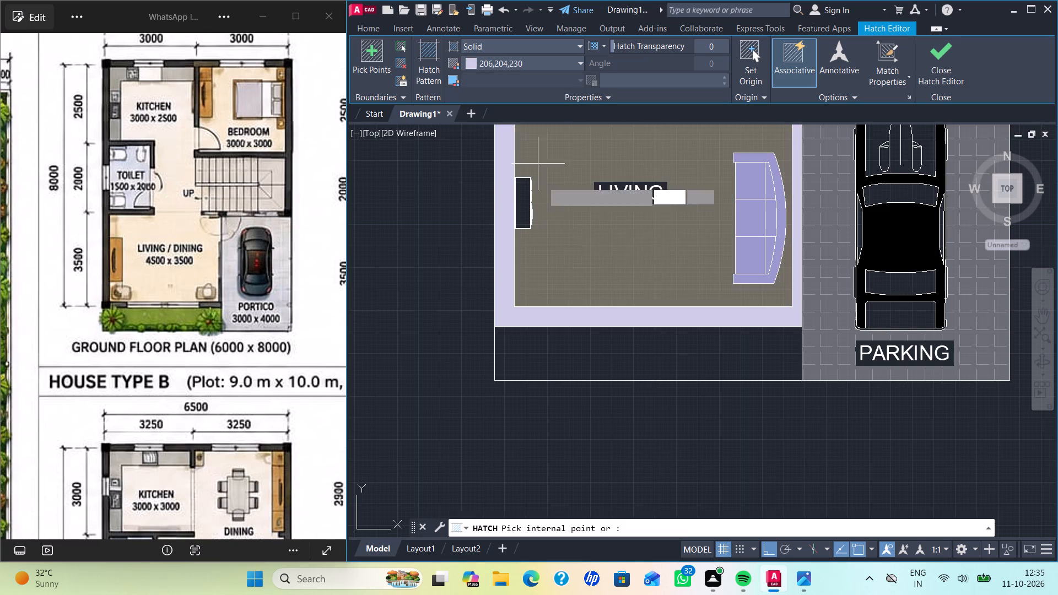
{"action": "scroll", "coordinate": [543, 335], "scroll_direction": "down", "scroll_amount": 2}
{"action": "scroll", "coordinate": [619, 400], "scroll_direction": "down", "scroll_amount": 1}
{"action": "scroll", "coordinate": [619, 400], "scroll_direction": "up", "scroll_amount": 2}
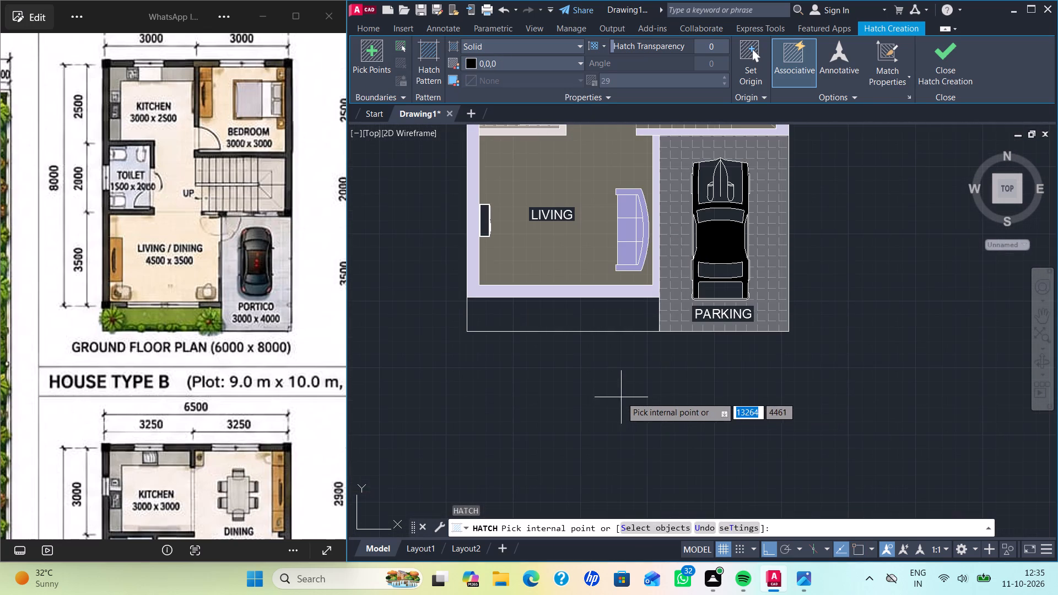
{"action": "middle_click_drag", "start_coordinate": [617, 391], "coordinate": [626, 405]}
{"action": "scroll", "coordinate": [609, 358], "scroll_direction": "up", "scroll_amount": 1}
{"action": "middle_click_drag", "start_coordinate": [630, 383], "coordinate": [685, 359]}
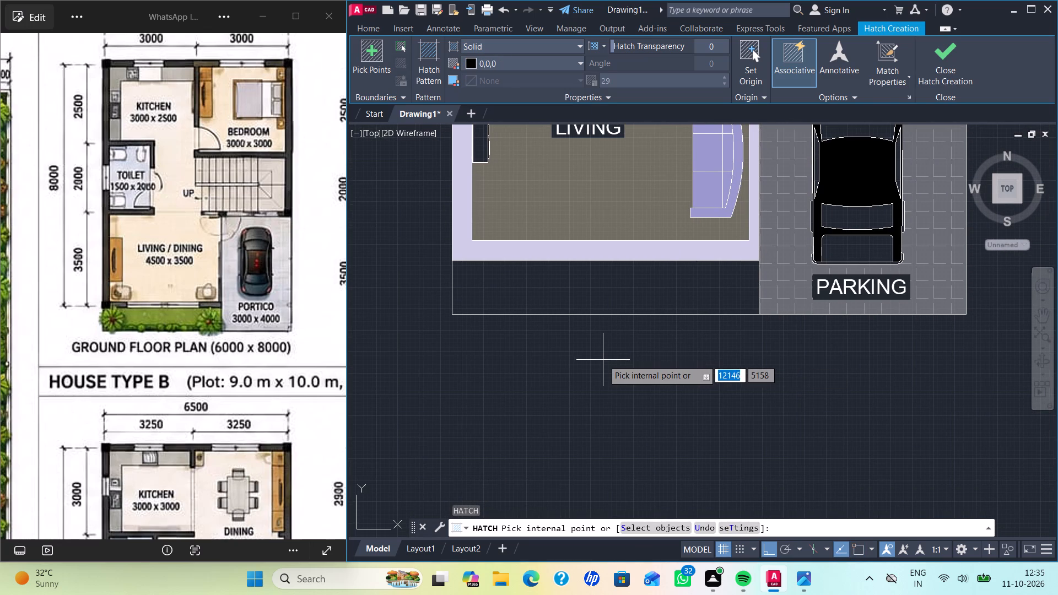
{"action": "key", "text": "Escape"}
Hatch the garden strip below the living room with the CROSS pattern in Green at scale 5.
{"action": "key", "text": "h"}
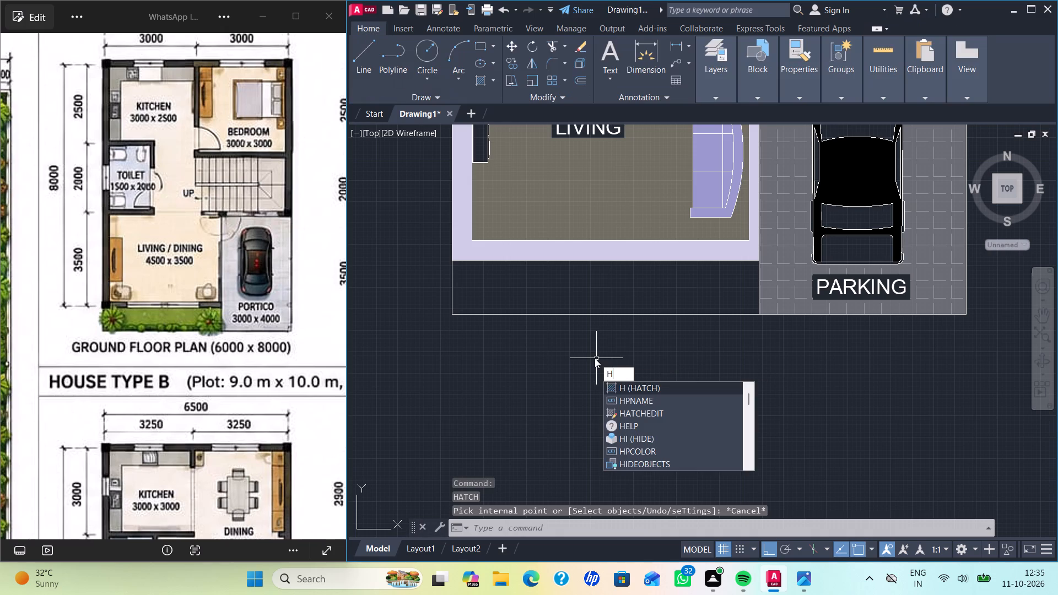
{"action": "key", "text": "Return"}
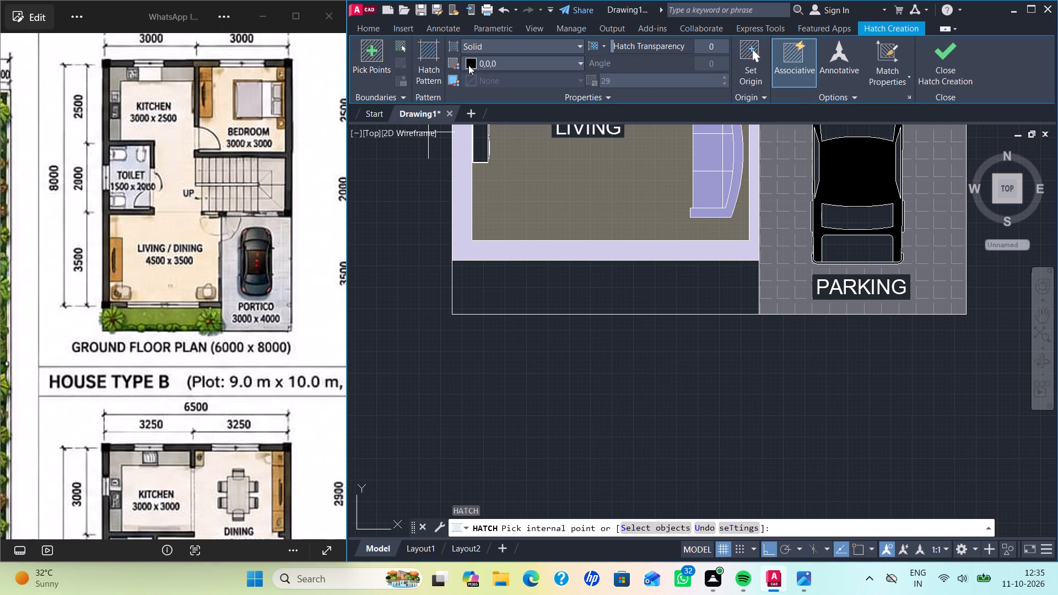
{"action": "left_click", "coordinate": [436, 73]}
{"action": "scroll", "coordinate": [438, 115], "scroll_direction": "down", "scroll_amount": 9}
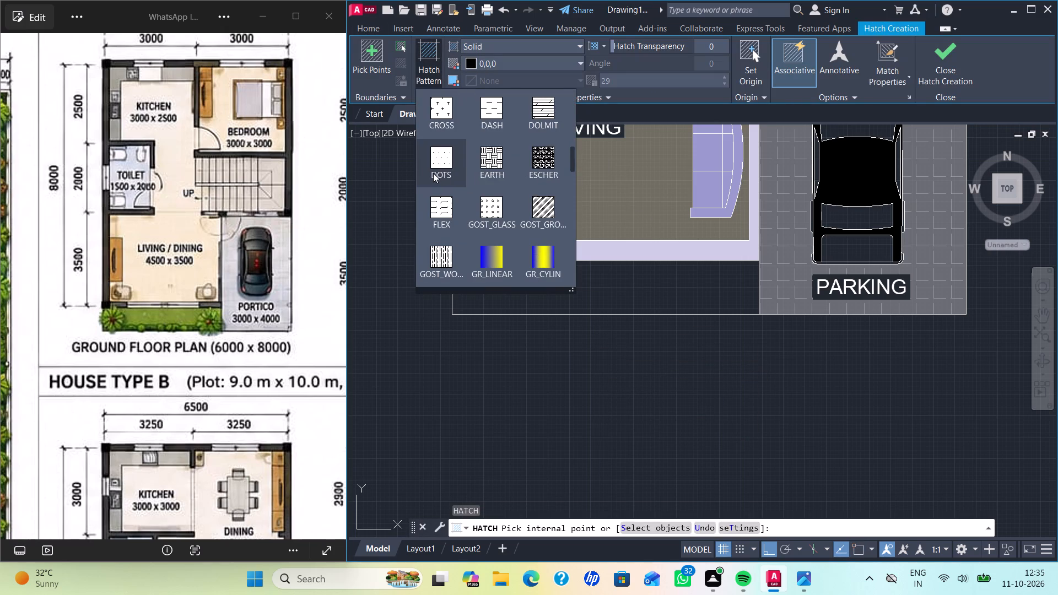
{"action": "left_click", "coordinate": [436, 99]}
{"action": "left_click", "coordinate": [472, 62]}
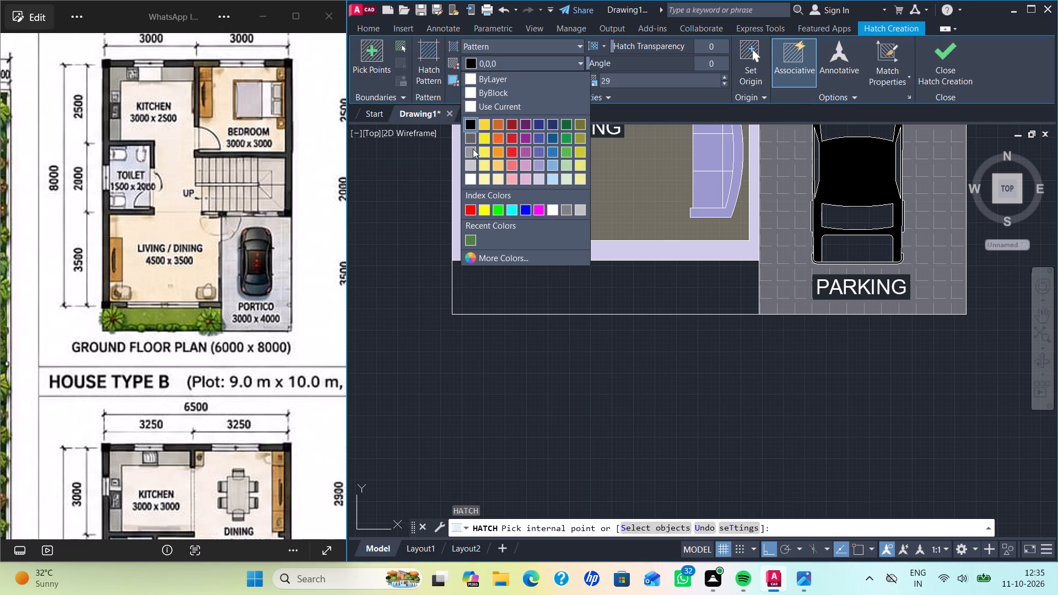
{"action": "left_click", "coordinate": [497, 209]}
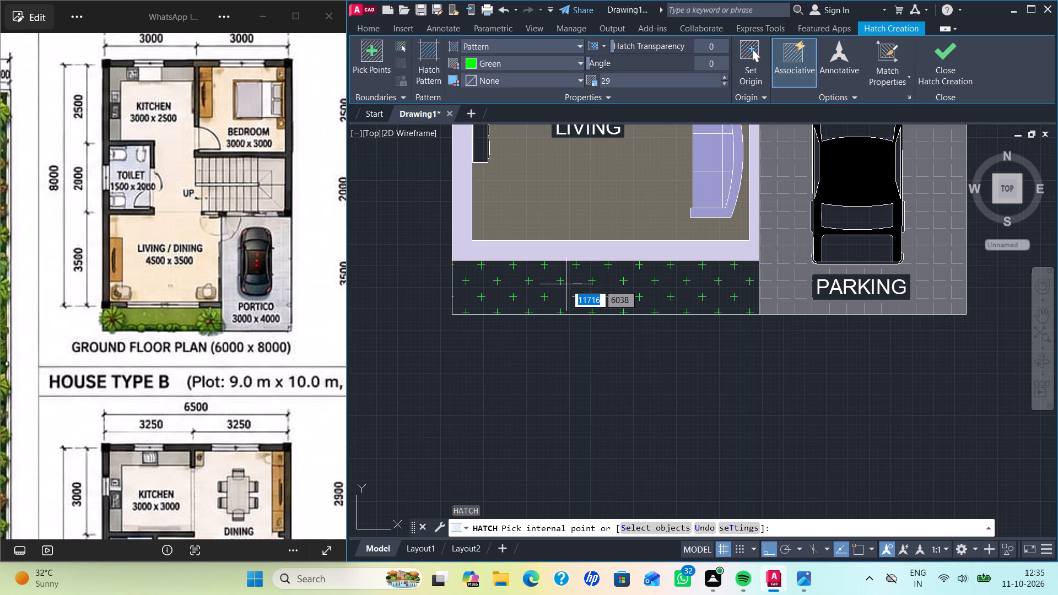
{"action": "triple_click", "coordinate": [723, 82]}
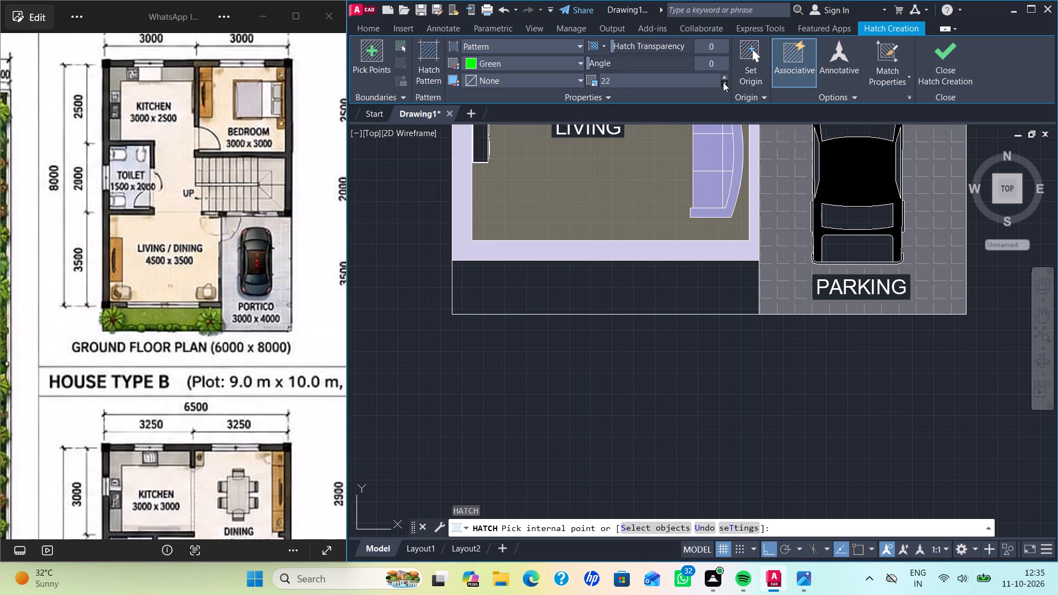
{"action": "triple_click", "coordinate": [723, 82]}
{"action": "left_click", "coordinate": [723, 82]}
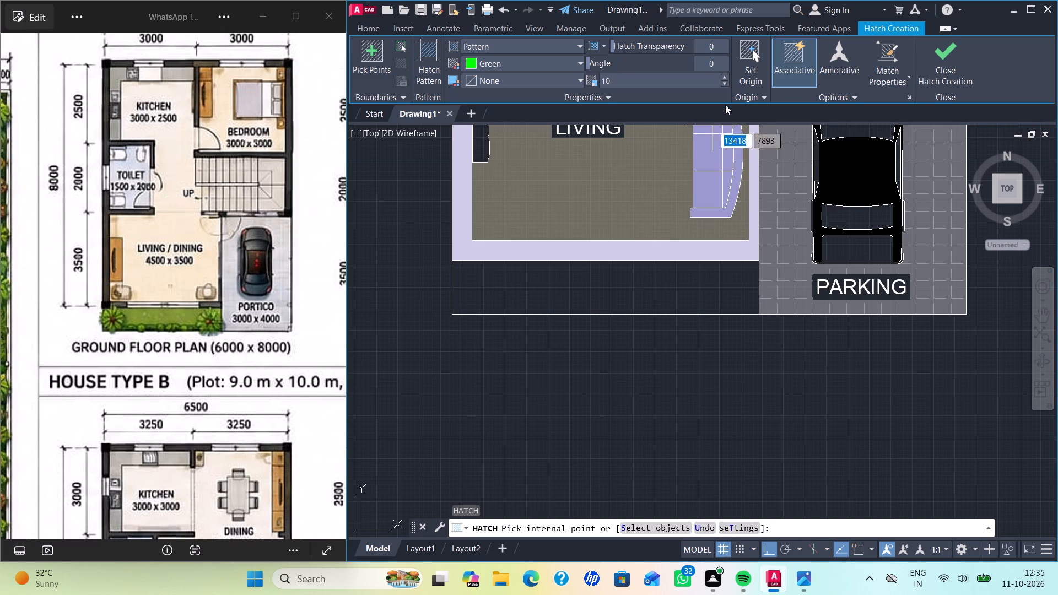
{"action": "triple_click", "coordinate": [725, 83]}
{"action": "double_click", "coordinate": [725, 83]}
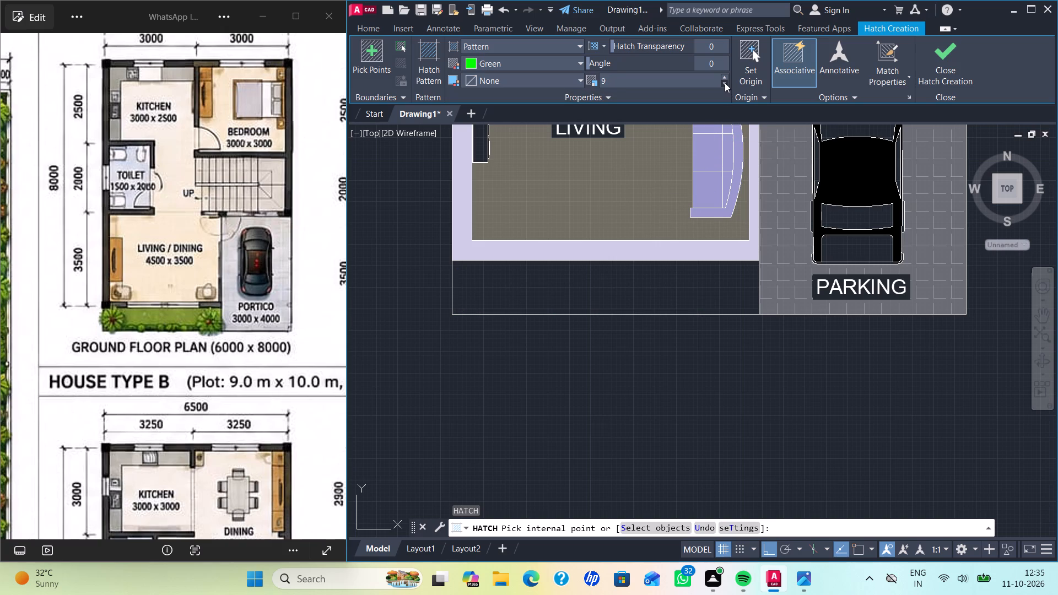
{"action": "double_click", "coordinate": [724, 82]}
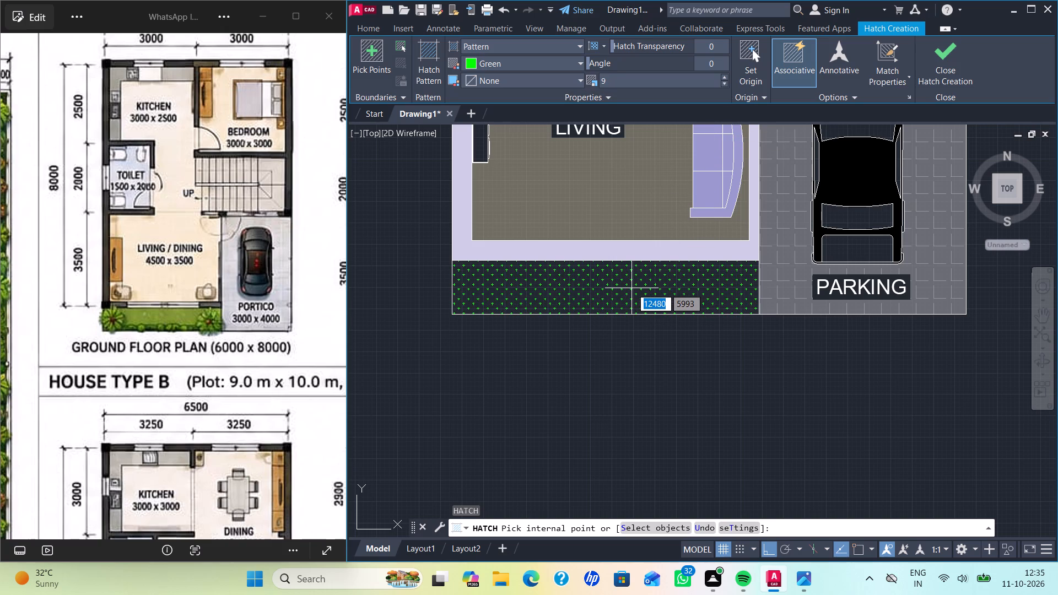
{"action": "left_click", "coordinate": [614, 82]}
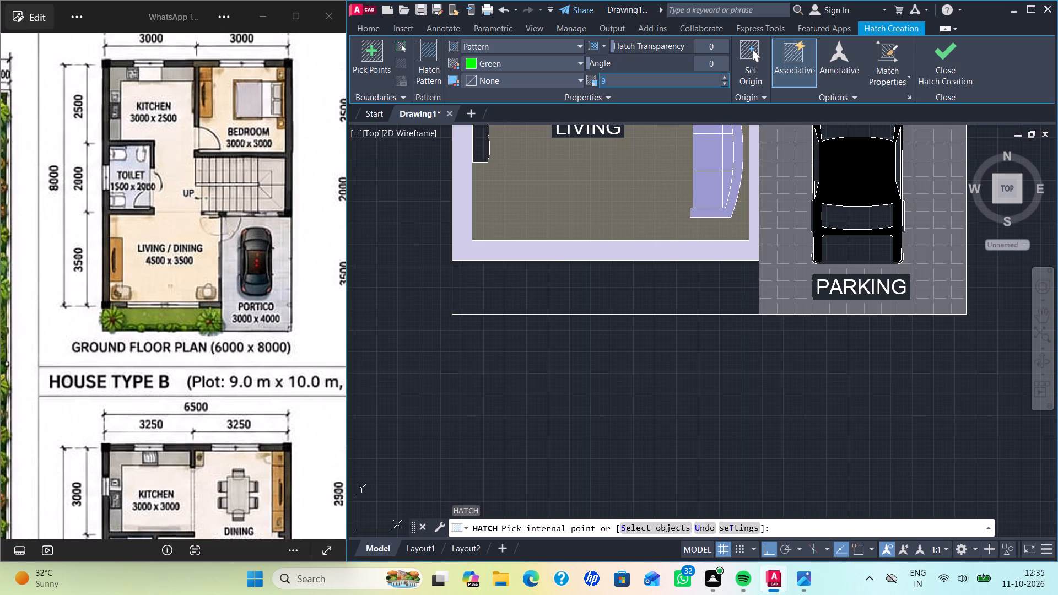
{"action": "key", "text": "5"}
{"action": "key", "text": "Return"}
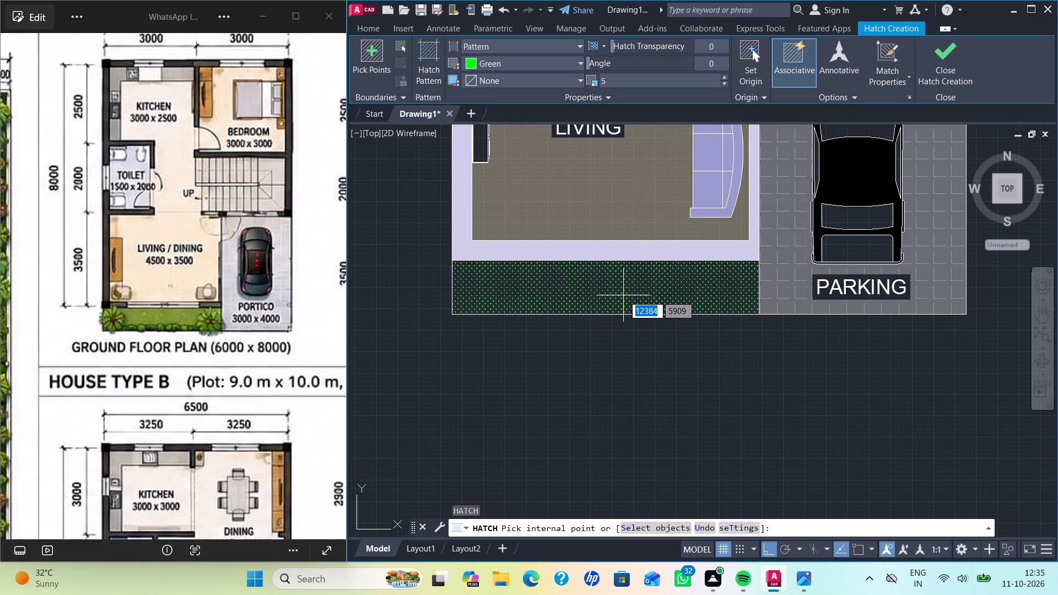
{"action": "left_click", "coordinate": [623, 296]}
{"action": "scroll", "coordinate": [624, 364], "scroll_direction": "down", "scroll_amount": 3}
{"action": "scroll", "coordinate": [639, 372], "scroll_direction": "up", "scroll_amount": 1}
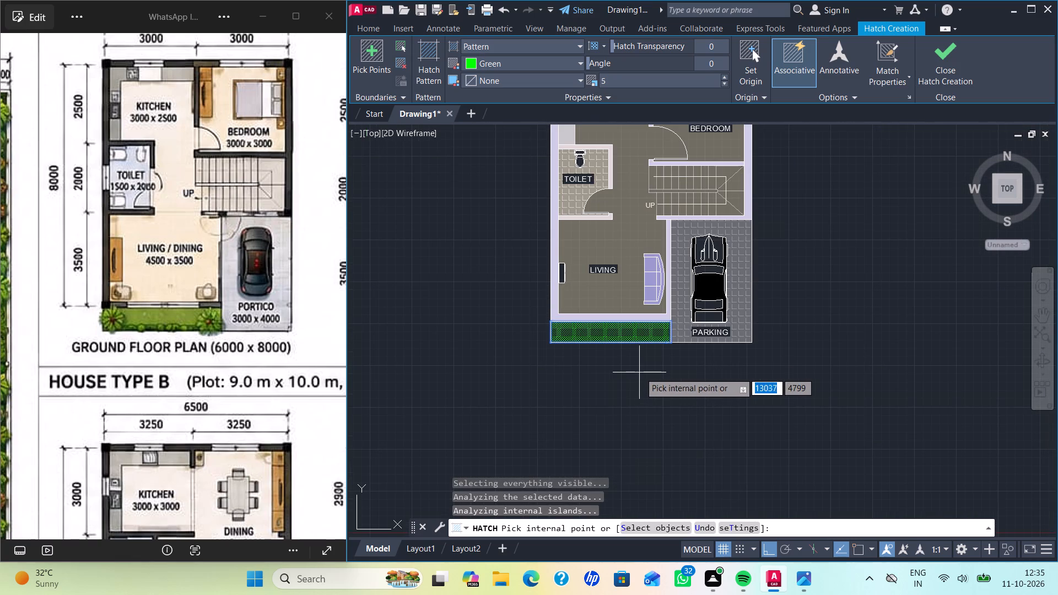
{"action": "key", "text": "Return"}
Examine the coloured ground-floor plan, from the garden strip and parking area up to the toilet, stairs and bedroom.
{"action": "scroll", "coordinate": [612, 354], "scroll_direction": "up", "scroll_amount": 2}
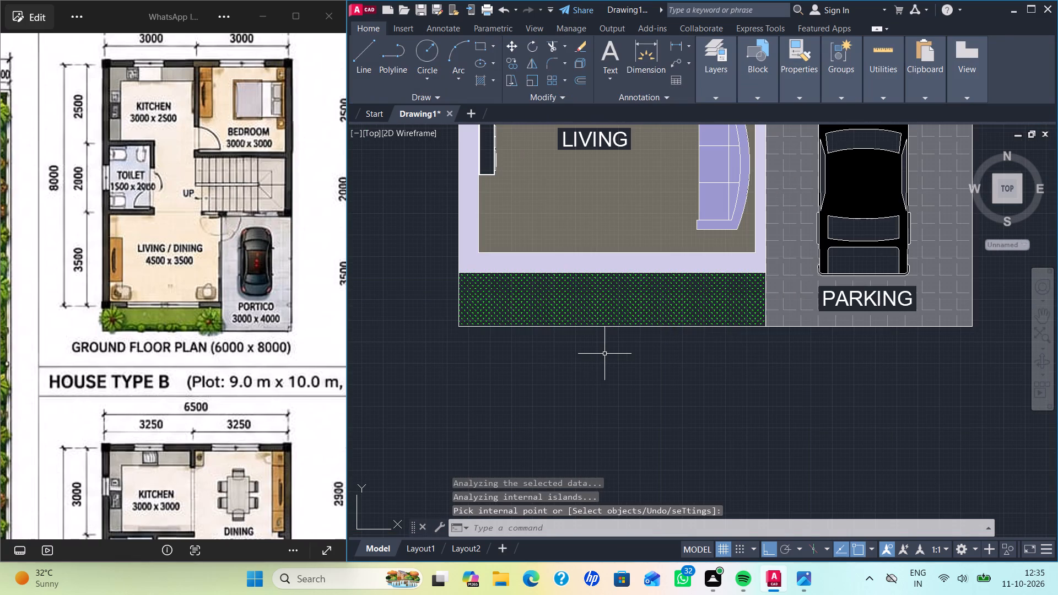
{"action": "middle_click_drag", "start_coordinate": [577, 347], "coordinate": [565, 394]}
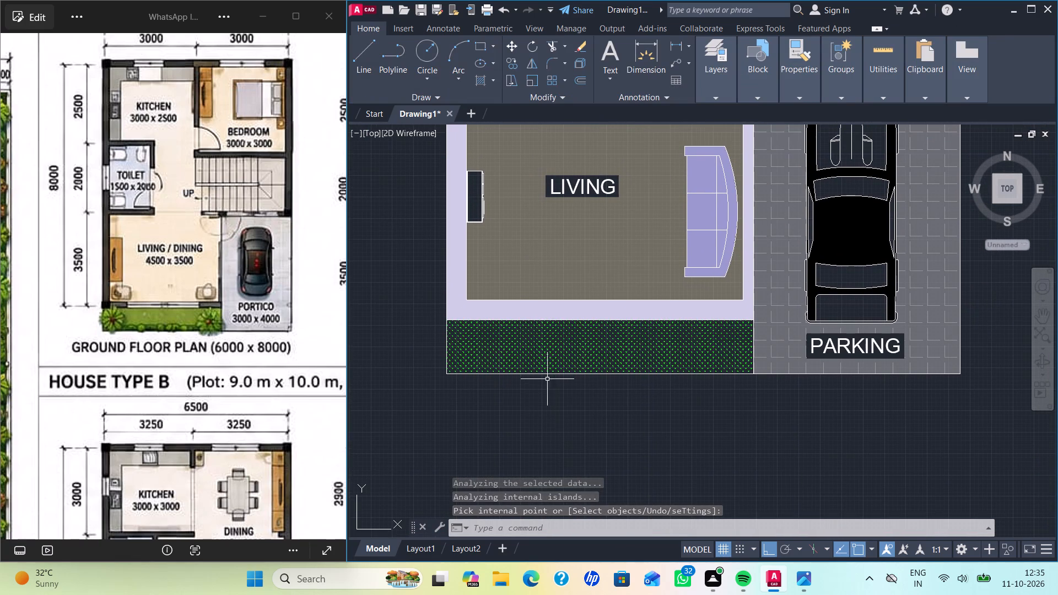
{"action": "scroll", "coordinate": [416, 323], "scroll_direction": "down", "scroll_amount": 2}
{"action": "scroll", "coordinate": [412, 320], "scroll_direction": "up", "scroll_amount": 1}
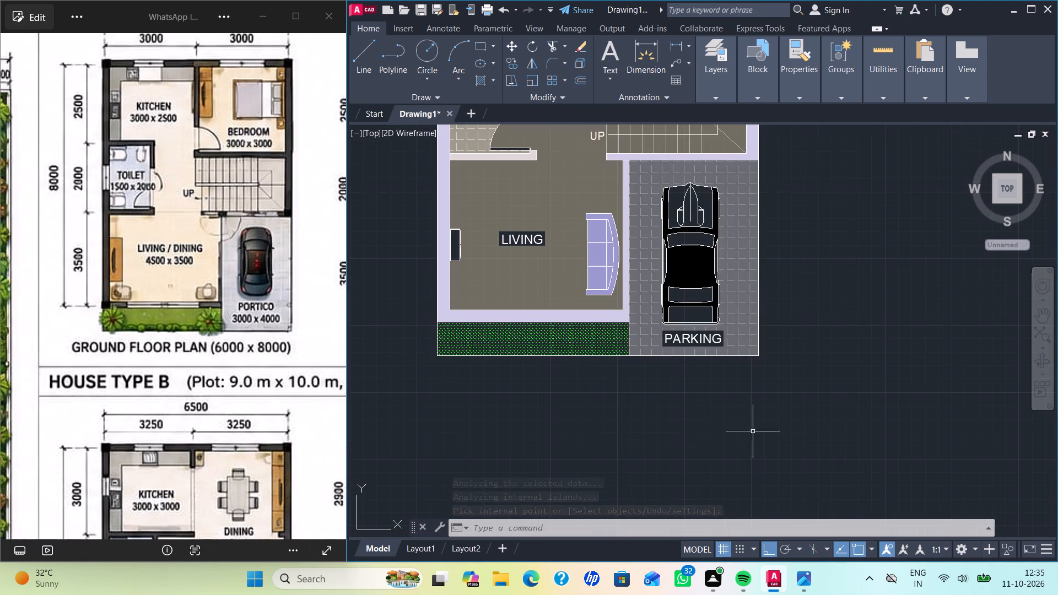
{"action": "middle_click_drag", "start_coordinate": [903, 357], "coordinate": [893, 506]}
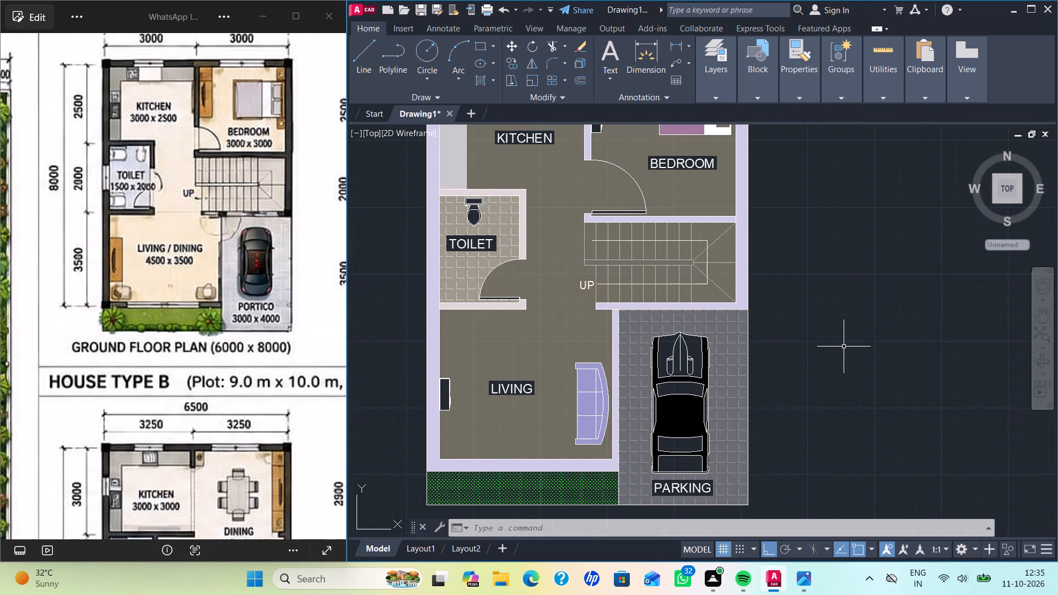
{"action": "middle_click_drag", "start_coordinate": [844, 347], "coordinate": [870, 303]}
{"action": "middle_click", "coordinate": [886, 263]}
{"action": "middle_click_drag", "start_coordinate": [818, 315], "coordinate": [818, 278]}
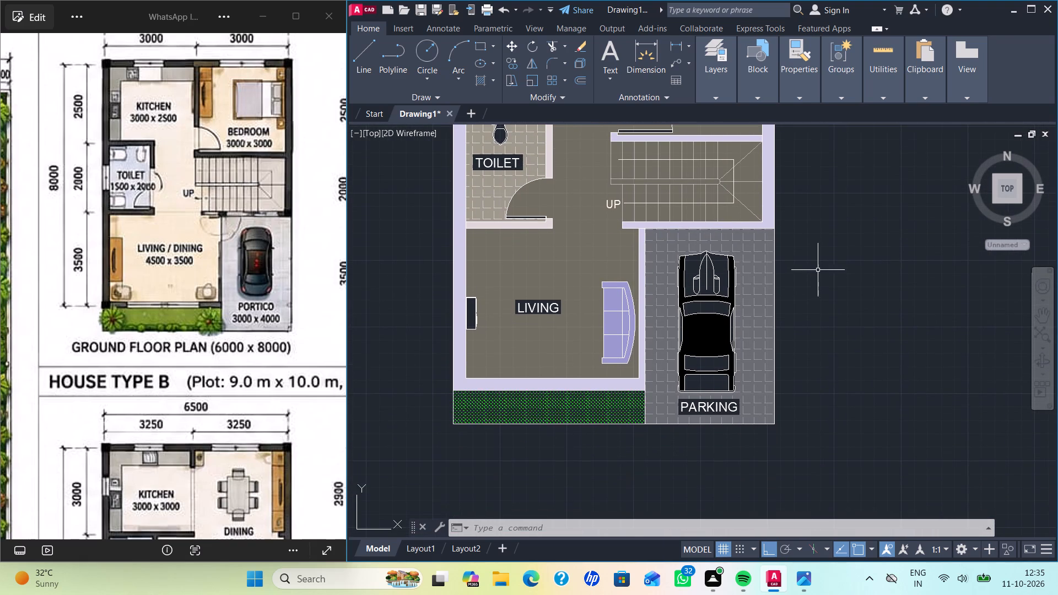
{"action": "middle_click_drag", "start_coordinate": [807, 300], "coordinate": [784, 349]}
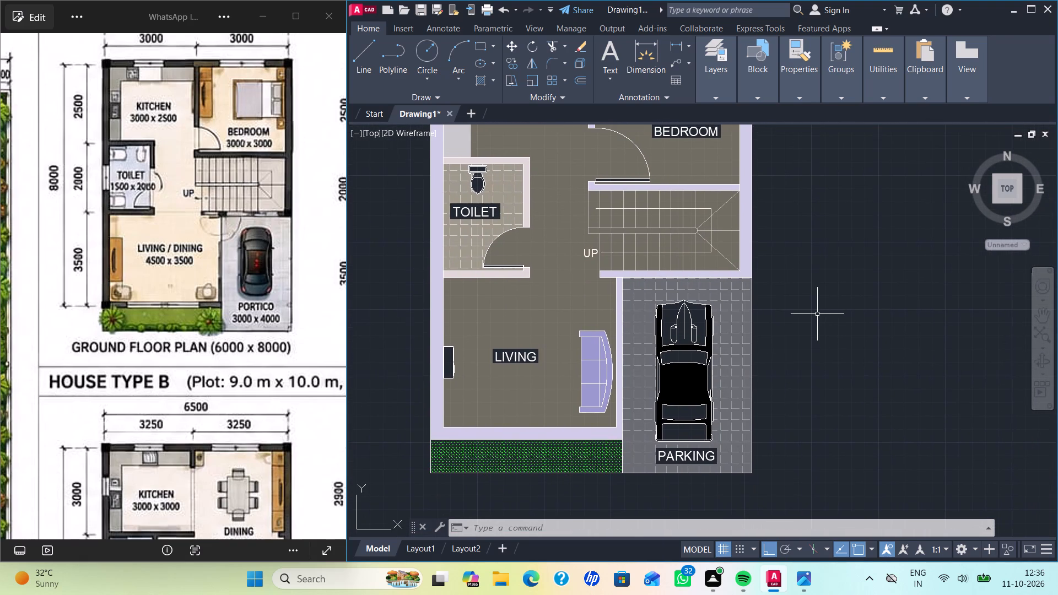
Create a new layer and set its colour to index 70.
{"action": "key", "text": "l"}
{"action": "key", "text": "a"}
{"action": "key", "text": "Return"}
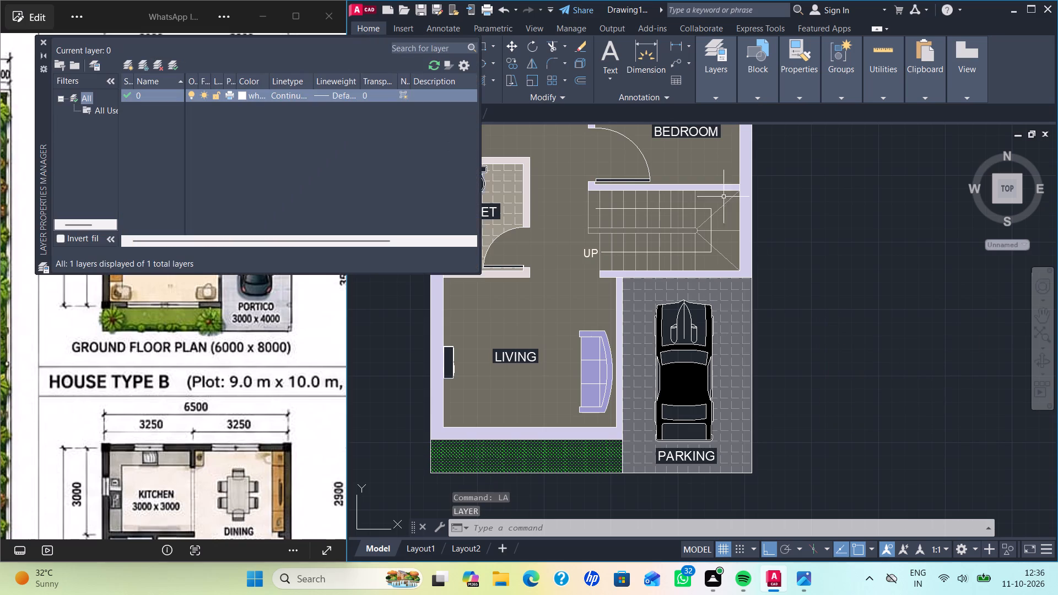
{"action": "left_click", "coordinate": [131, 66]}
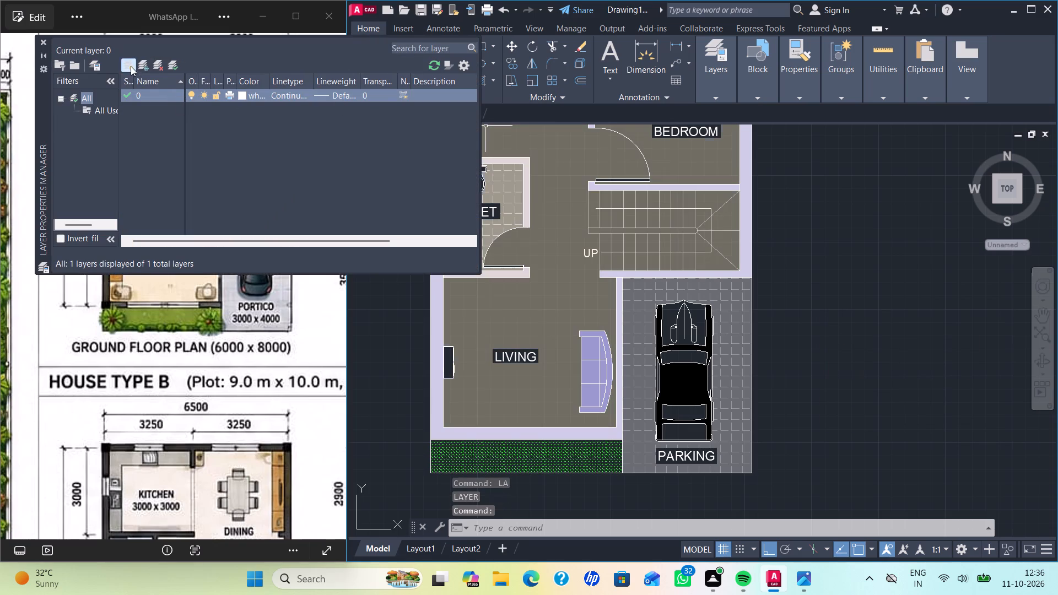
{"action": "left_click", "coordinate": [241, 106]}
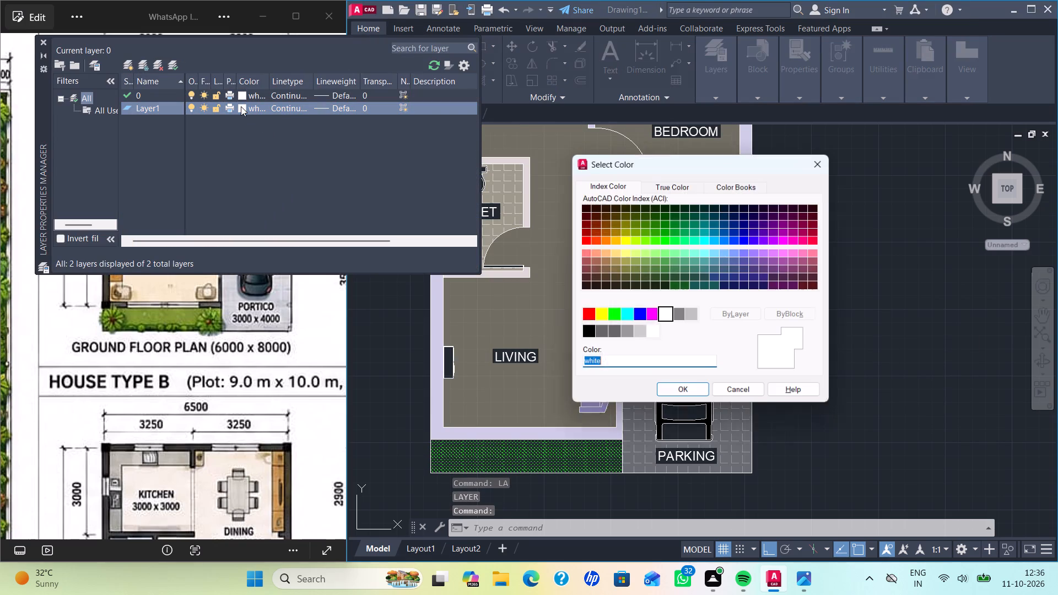
{"action": "left_click", "coordinate": [654, 240]}
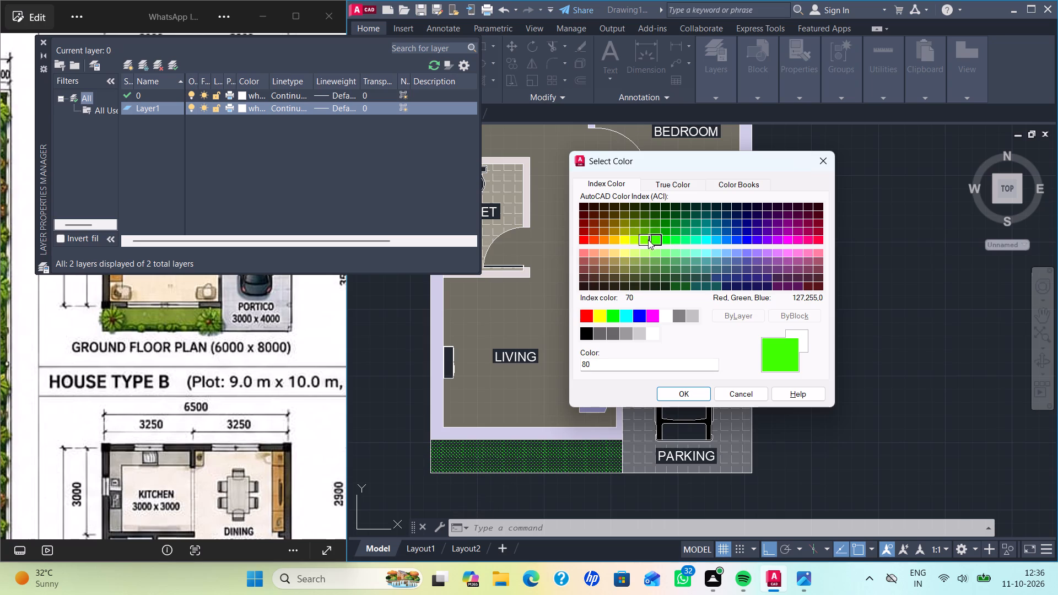
{"action": "left_click", "coordinate": [644, 241]}
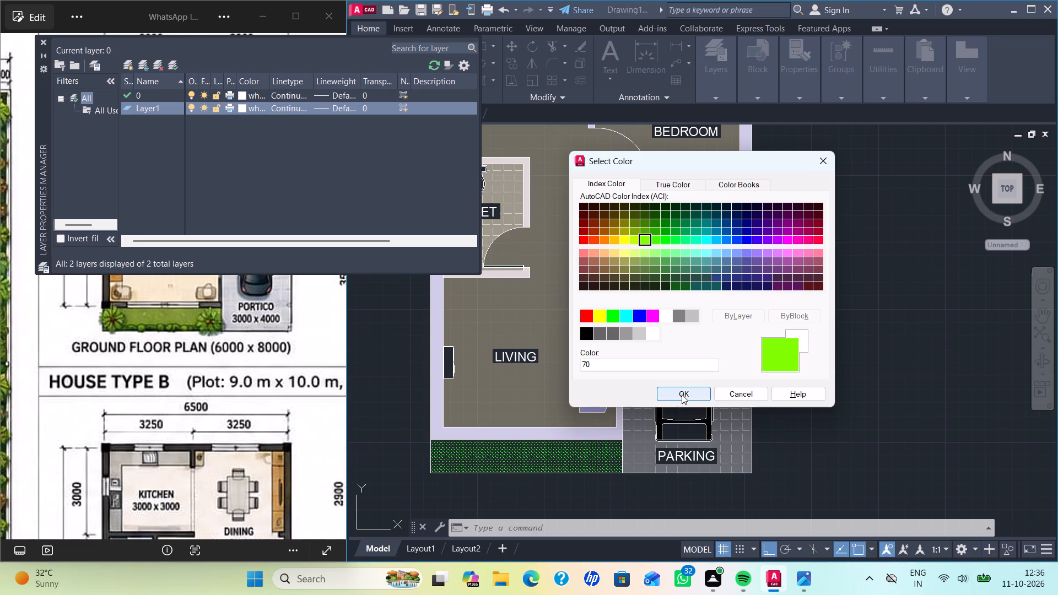
{"action": "left_click", "coordinate": [682, 394]}
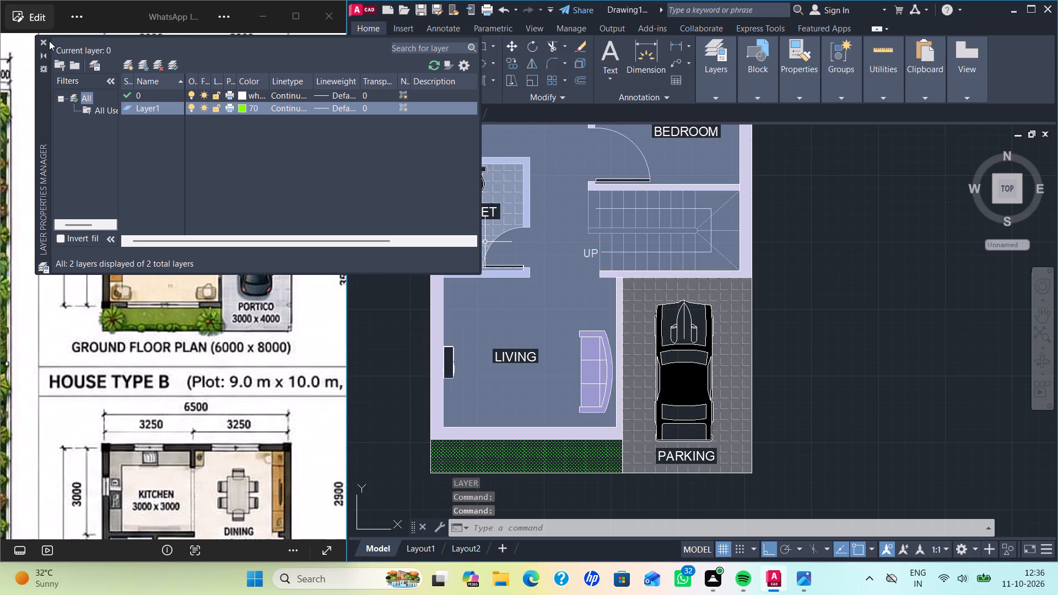
{"action": "left_click", "coordinate": [44, 41]}
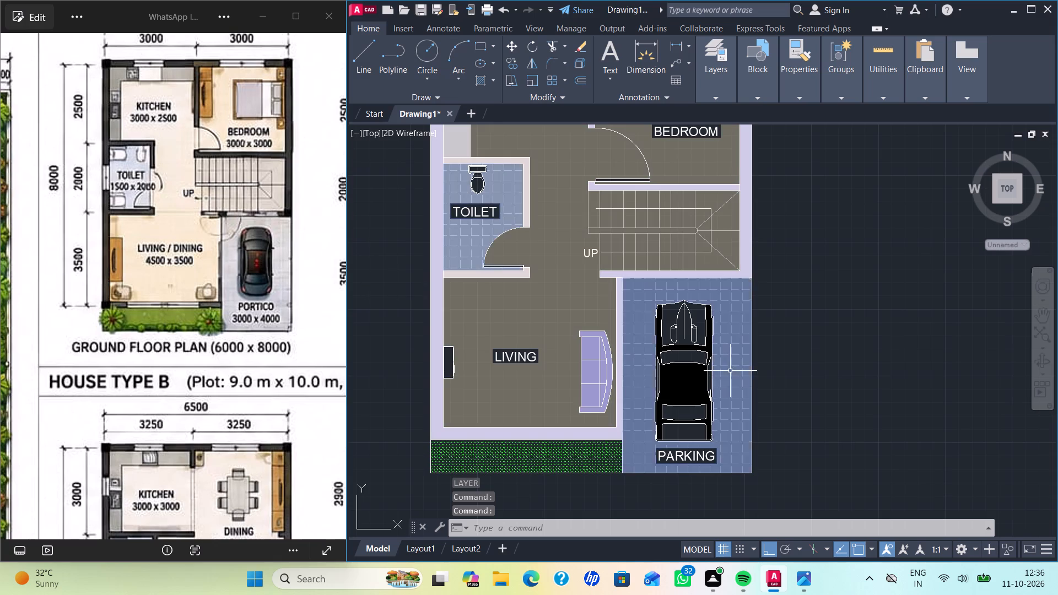
Insert the Trees - Imperial block in the empty space beside the parking area.
{"action": "key", "text": "ctrl+3"}
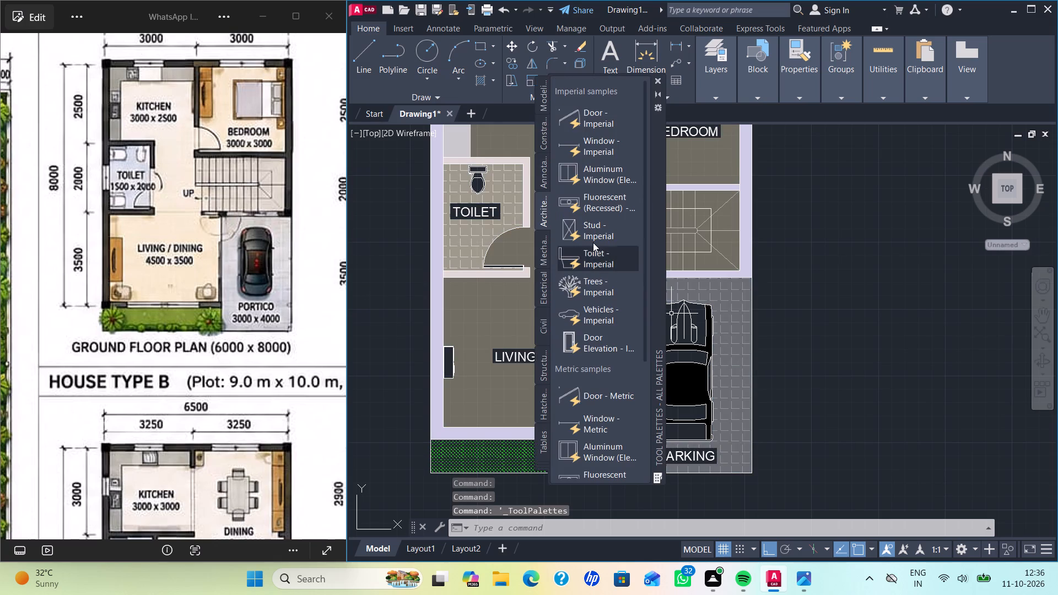
{"action": "left_click", "coordinate": [600, 292]}
{"action": "left_click", "coordinate": [847, 321]}
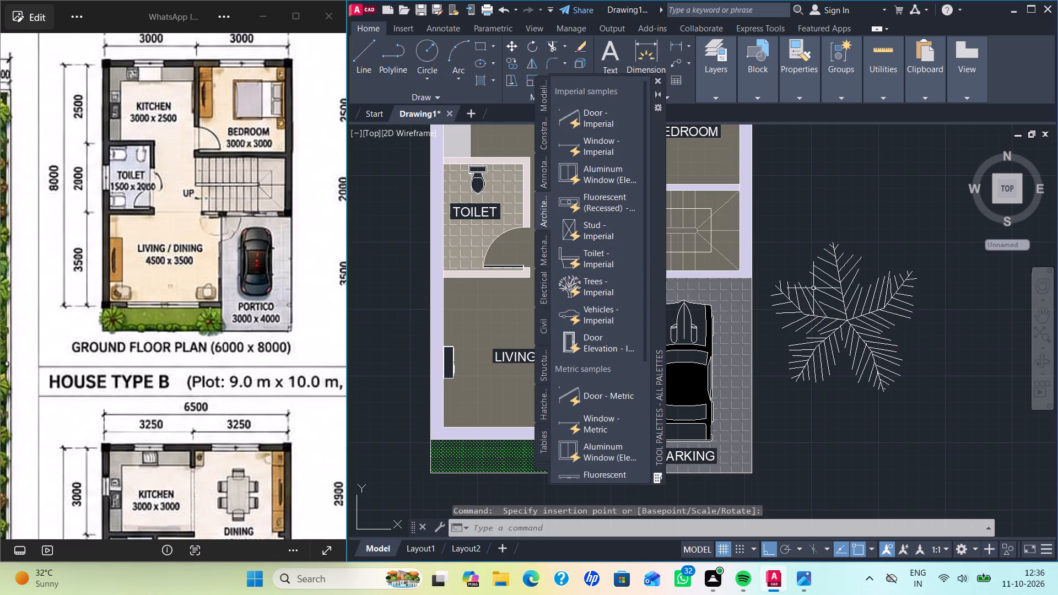
{"action": "left_click", "coordinate": [658, 80]}
Scale the inserted tree down to a small plant that suits the garden strip.
{"action": "left_click", "coordinate": [847, 318]}
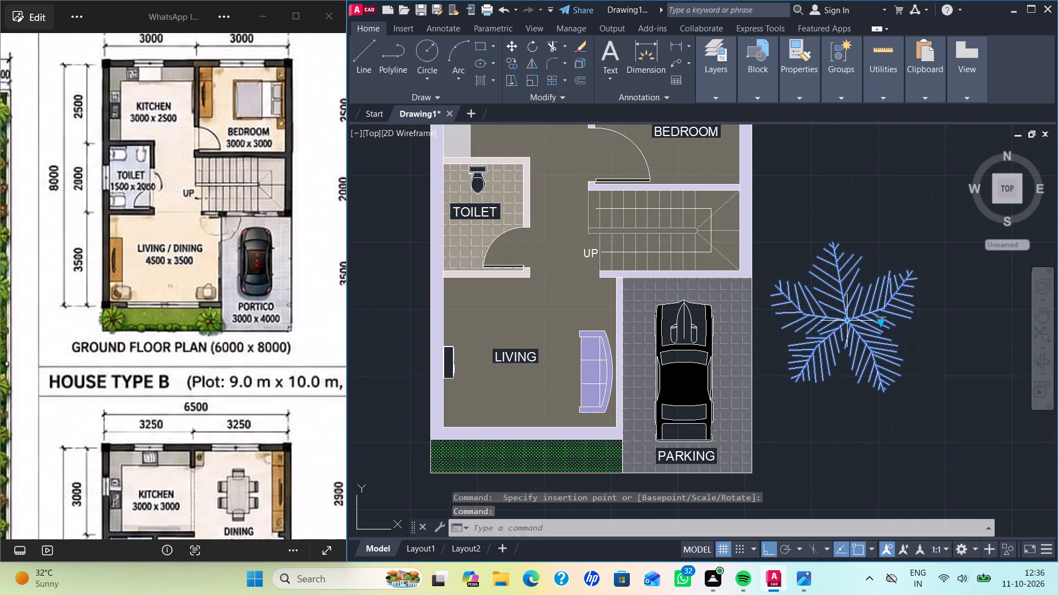
{"action": "key", "text": "s"}
{"action": "key", "text": "c"}
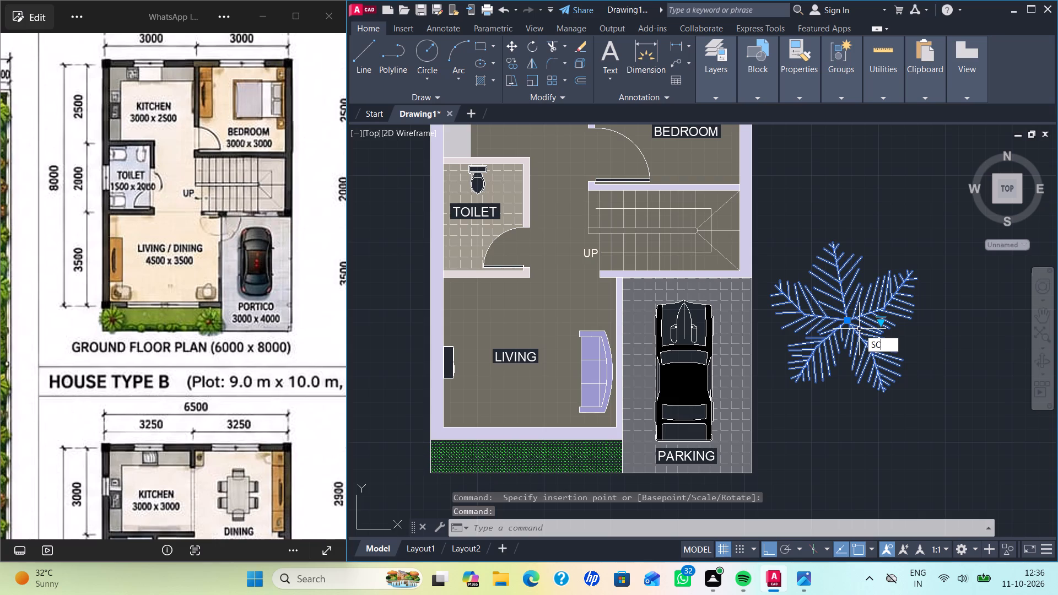
{"action": "key", "text": "Return"}
{"action": "left_click", "coordinate": [802, 383]}
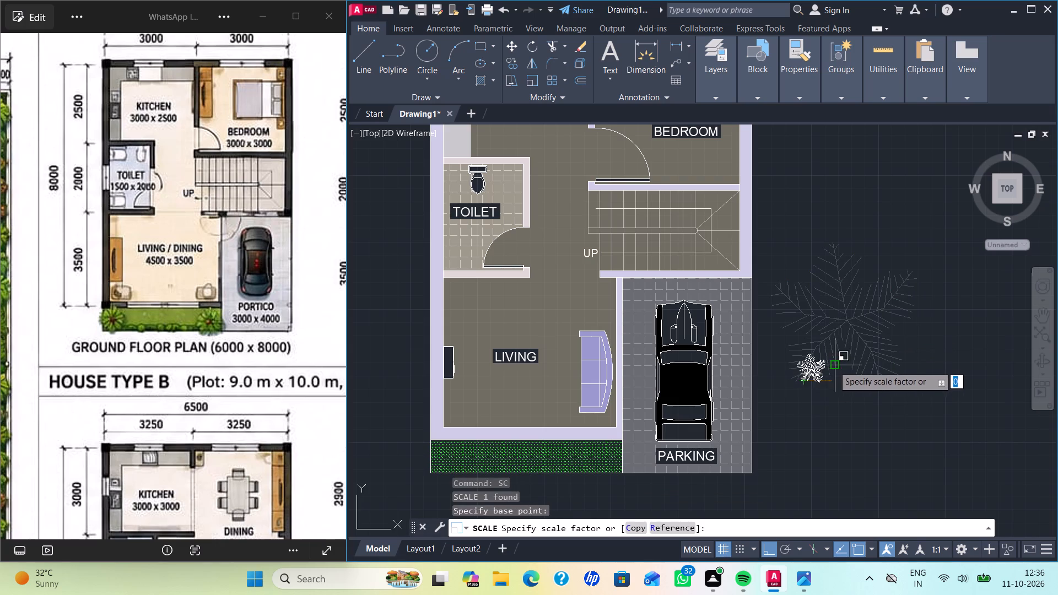
{"action": "left_click", "coordinate": [843, 354]}
Assign the scaled-down tree to the new green layer with colour 70.
{"action": "left_click", "coordinate": [818, 366]}
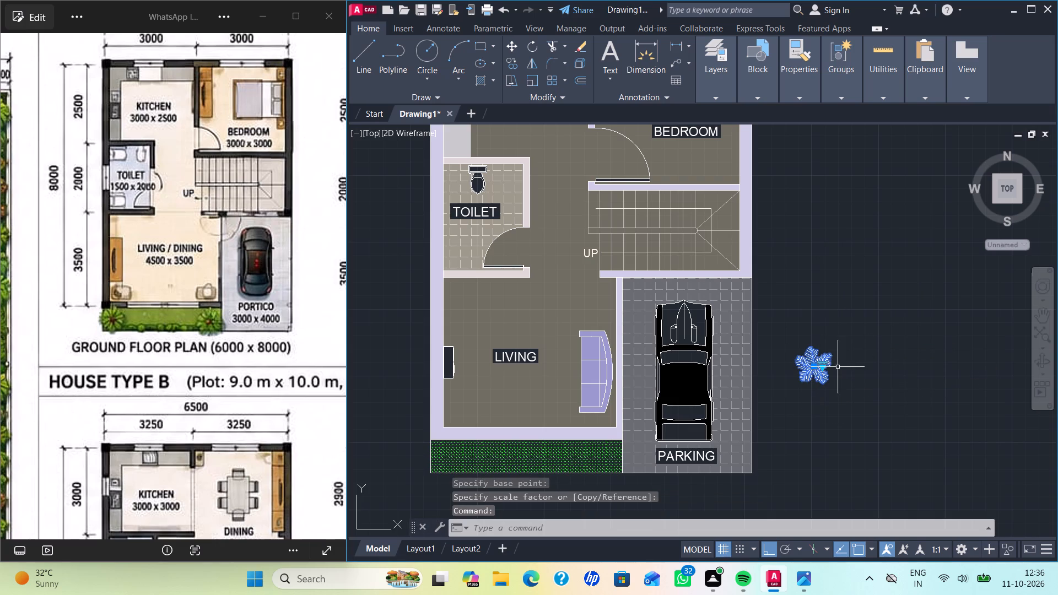
{"action": "left_click", "coordinate": [720, 90]}
{"action": "left_click", "coordinate": [811, 113]}
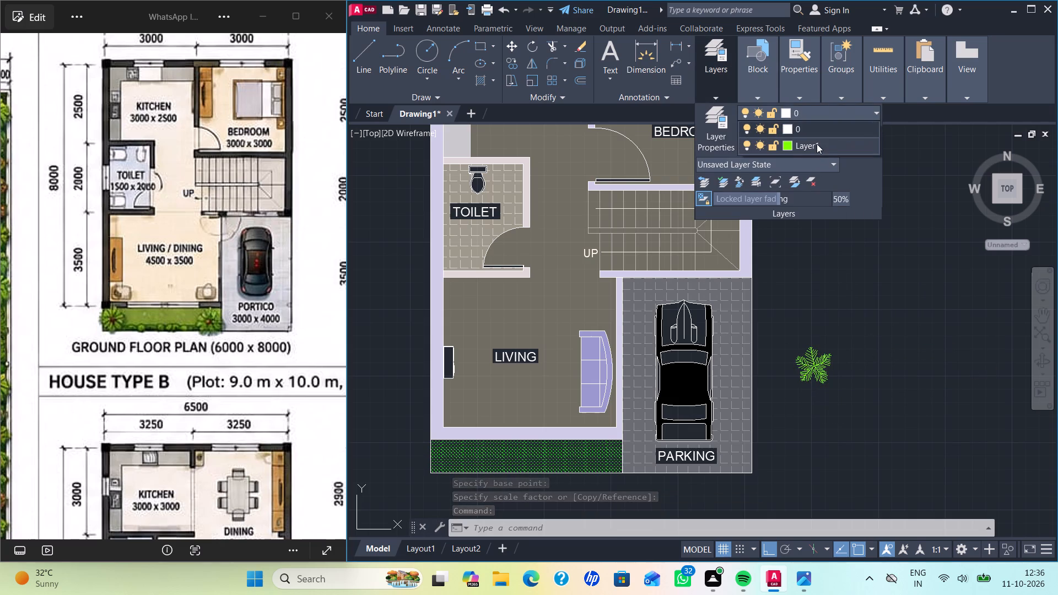
{"action": "left_click", "coordinate": [817, 144]}
{"action": "key", "text": "Escape"}
{"action": "key", "text": "Escape"}
Copy the green tree to both ends of the garden strip below the living room, with Ortho off.
{"action": "left_click", "coordinate": [817, 362]}
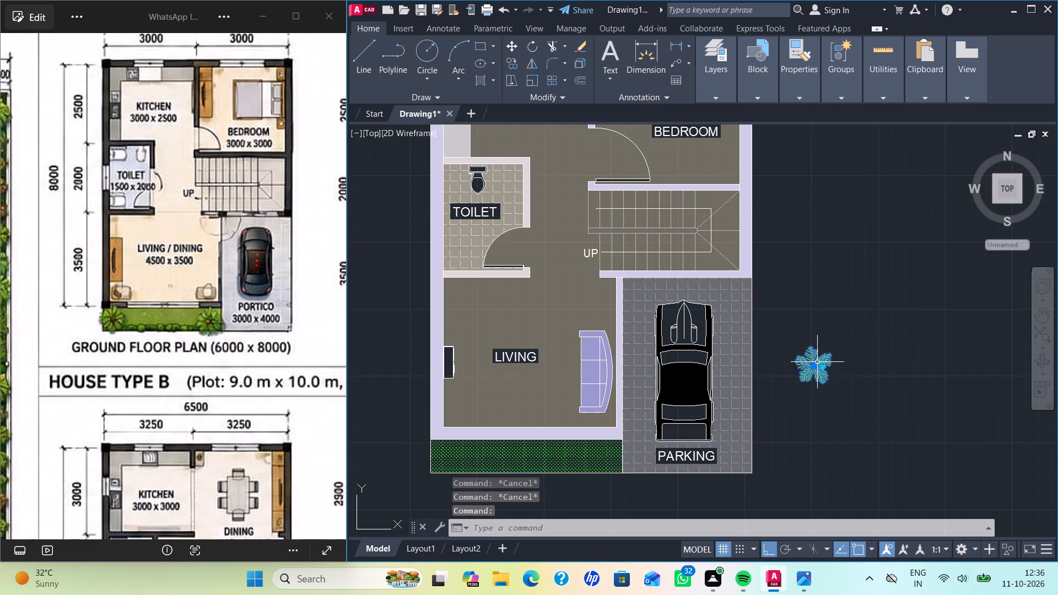
{"action": "key", "text": "c"}
{"action": "key", "text": "o"}
{"action": "key", "text": "Return"}
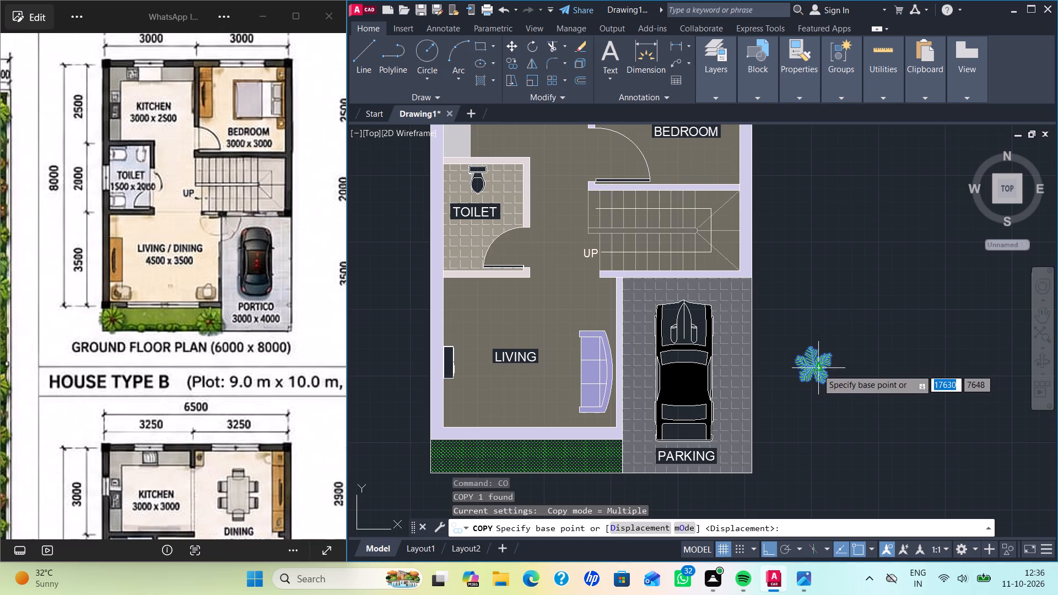
{"action": "left_click", "coordinate": [817, 369]}
{"action": "middle_click_drag", "start_coordinate": [727, 406], "coordinate": [830, 261]}
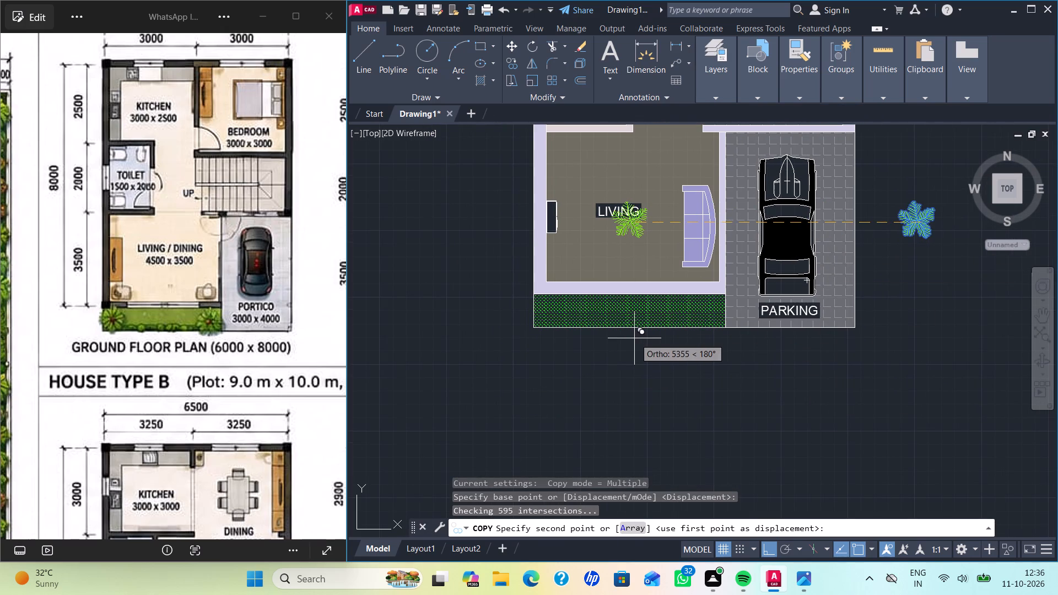
{"action": "key", "text": "F8"}
{"action": "scroll", "coordinate": [588, 322], "scroll_direction": "up", "scroll_amount": 2}
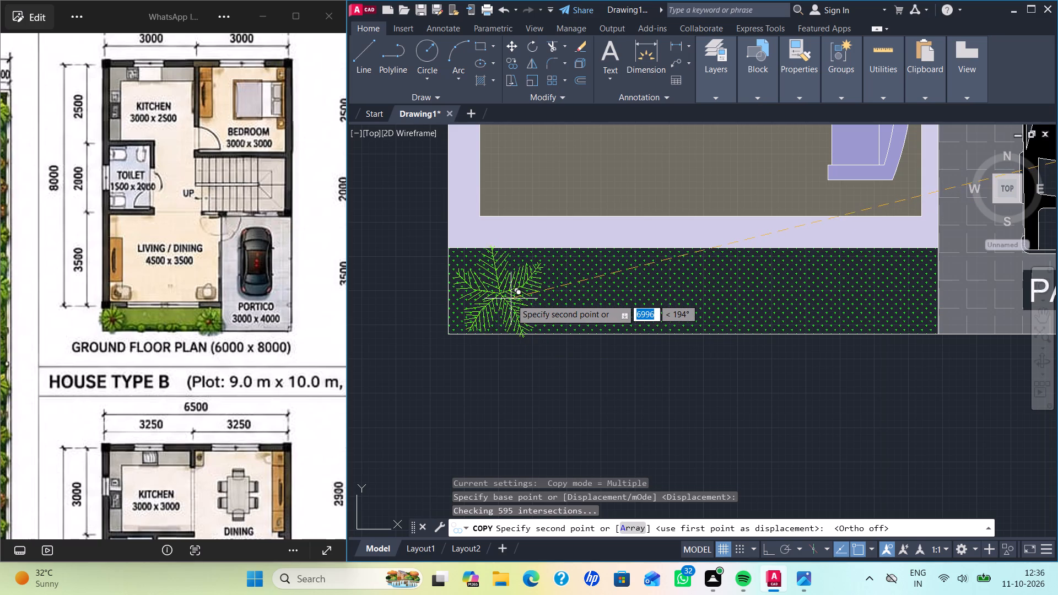
{"action": "left_click", "coordinate": [509, 316]}
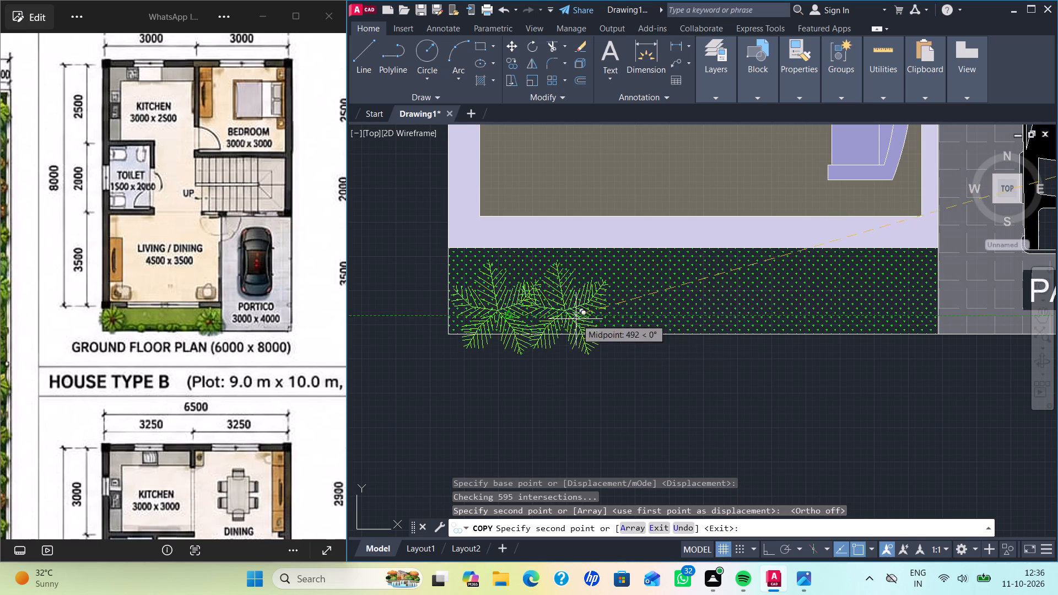
{"action": "left_click", "coordinate": [908, 312]}
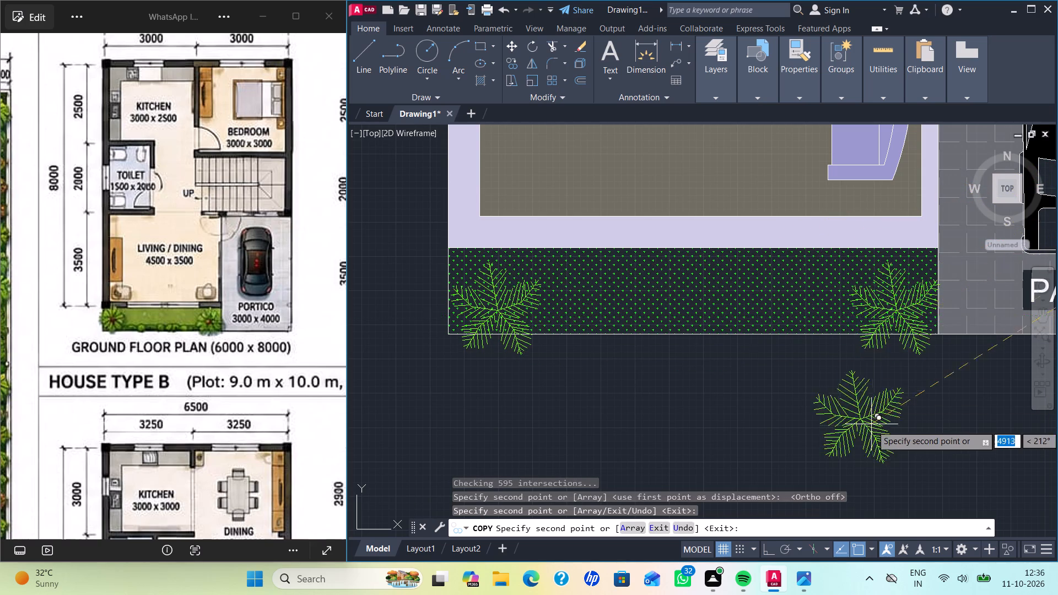
{"action": "scroll", "coordinate": [875, 425], "scroll_direction": "down", "scroll_amount": 2}
{"action": "key", "text": "Escape"}
Delete the original tree beside the parking area.
{"action": "scroll", "coordinate": [904, 422], "scroll_direction": "down", "scroll_amount": 1}
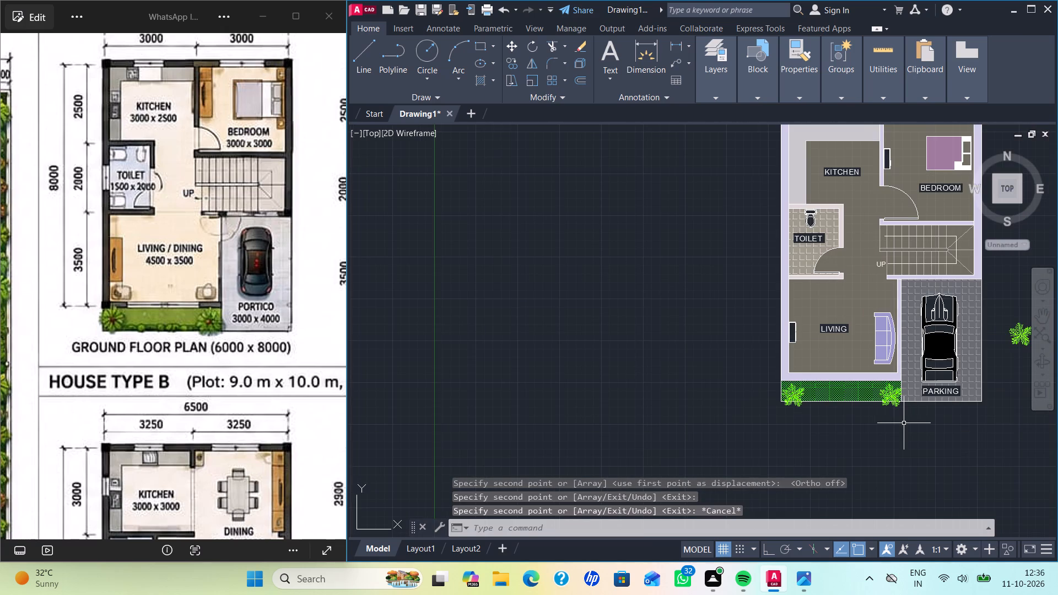
{"action": "middle_click_drag", "start_coordinate": [904, 423], "coordinate": [683, 460]}
{"action": "left_click", "coordinate": [801, 371]}
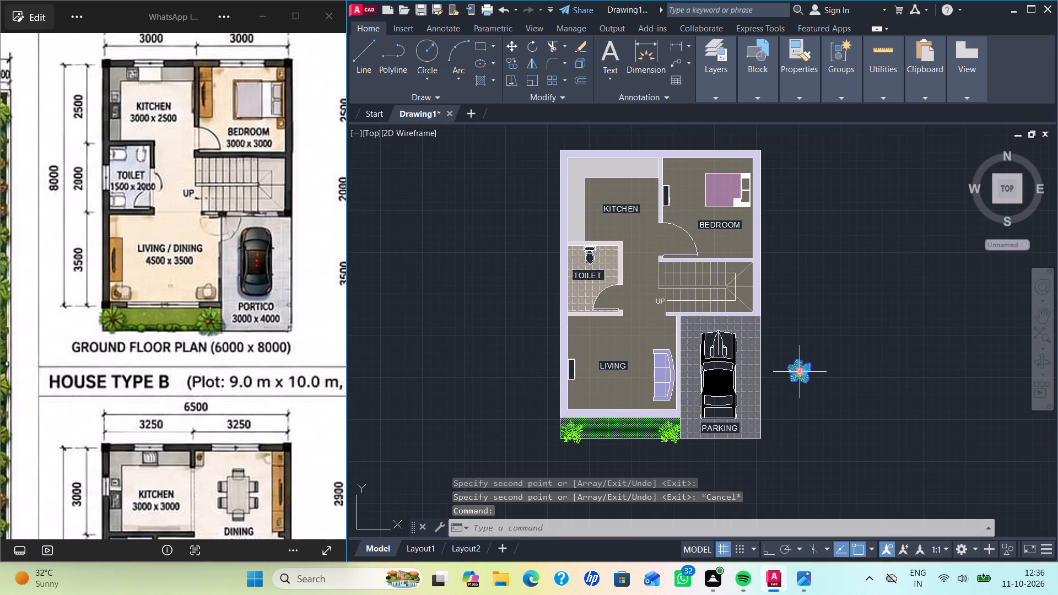
{"action": "key", "text": "Delete"}
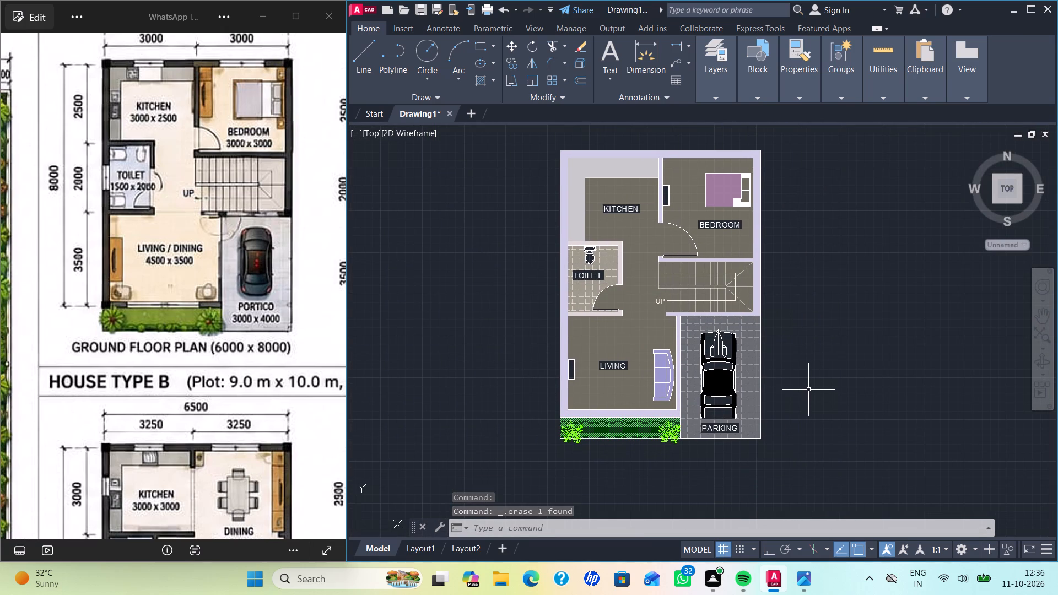
Examine the House Type A and B plans in the reference image, including the title below Type A's ground-floor plan.
{"action": "middle_click_drag", "start_coordinate": [808, 390], "coordinate": [802, 332]}
{"action": "scroll", "coordinate": [257, 351], "scroll_direction": "down", "scroll_amount": 4}
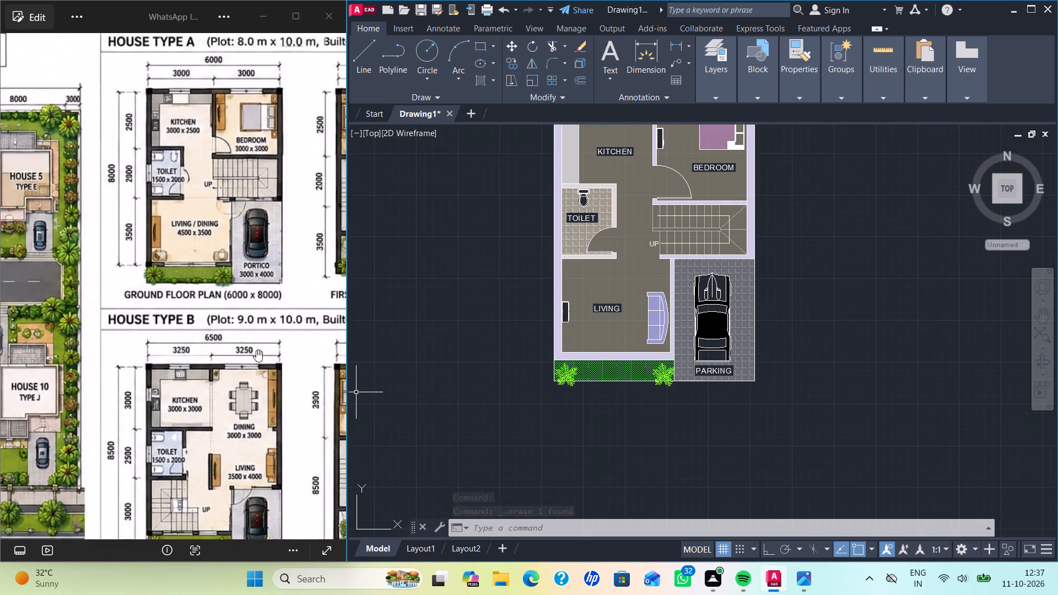
{"action": "scroll", "coordinate": [268, 342], "scroll_direction": "down", "scroll_amount": 3}
{"action": "middle_click_drag", "start_coordinate": [266, 338], "coordinate": [225, 333]}
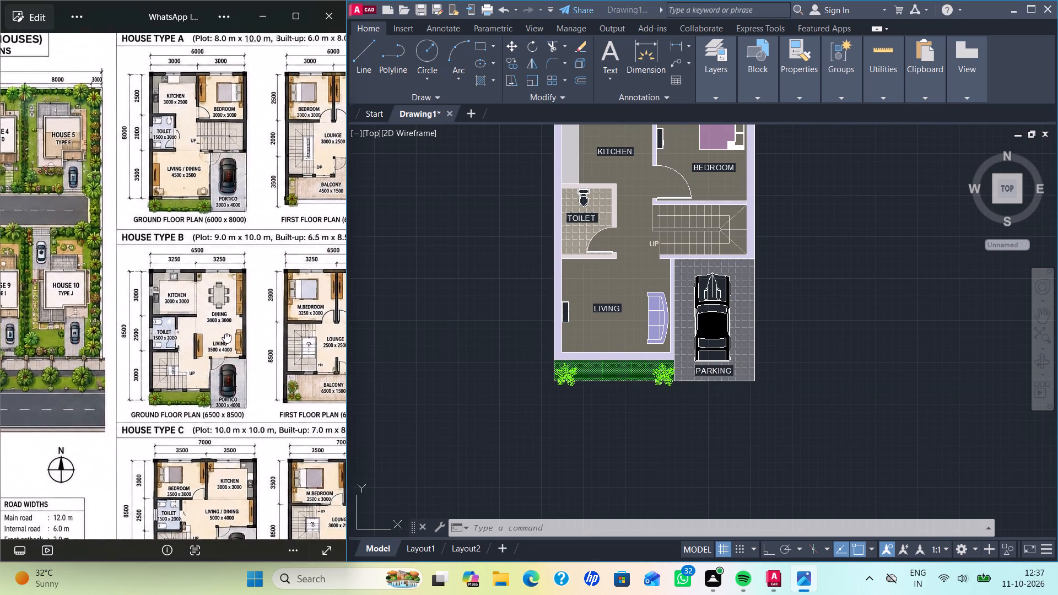
{"action": "middle_click_drag", "start_coordinate": [225, 333], "coordinate": [166, 323]}
{"action": "middle_click_drag", "start_coordinate": [160, 322], "coordinate": [145, 324]}
{"action": "middle_click_drag", "start_coordinate": [207, 163], "coordinate": [217, 248]}
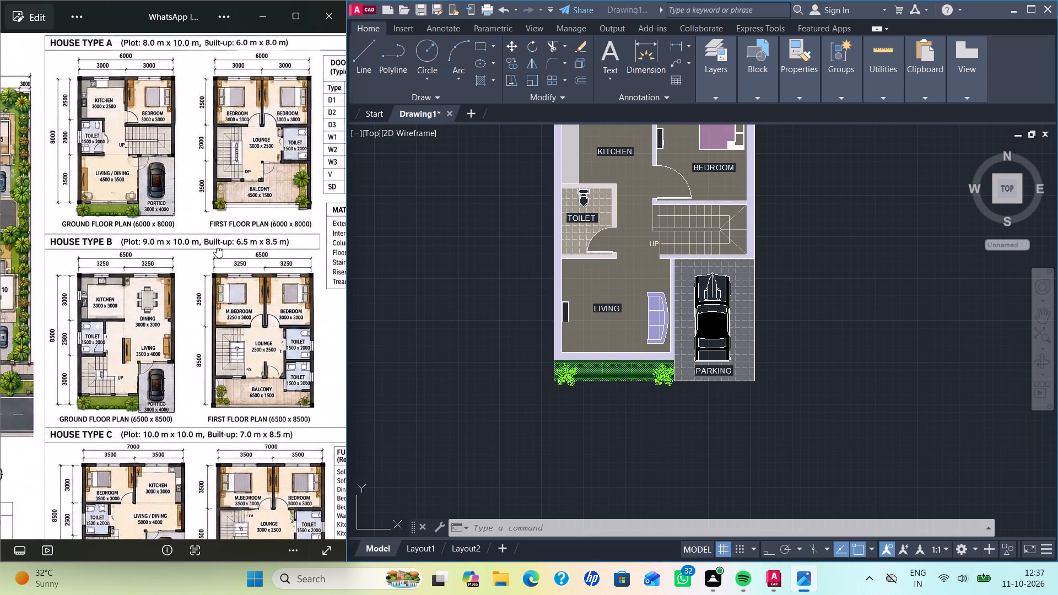
{"action": "middle_click_drag", "start_coordinate": [217, 248], "coordinate": [217, 248]}
{"action": "scroll", "coordinate": [191, 163], "scroll_direction": "up", "scroll_amount": 2}
{"action": "middle_click_drag", "start_coordinate": [204, 183], "coordinate": [219, 260]}
{"action": "scroll", "coordinate": [193, 186], "scroll_direction": "up", "scroll_amount": 1}
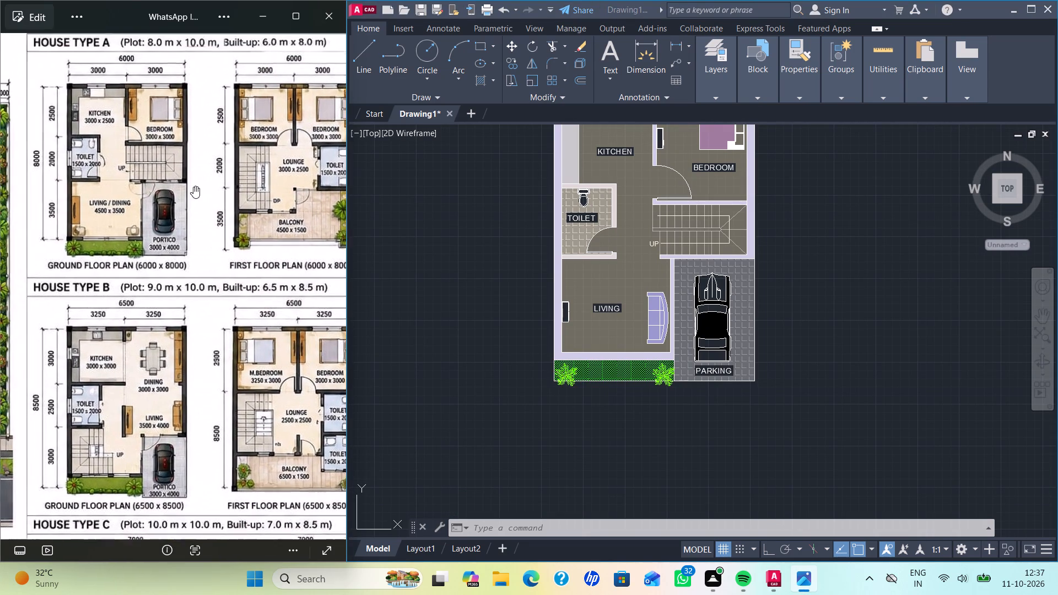
{"action": "scroll", "coordinate": [193, 186], "scroll_direction": "up", "scroll_amount": 1}
{"action": "middle_click_drag", "start_coordinate": [174, 214], "coordinate": [245, 234]}
{"action": "scroll", "coordinate": [234, 224], "scroll_direction": "up", "scroll_amount": 2}
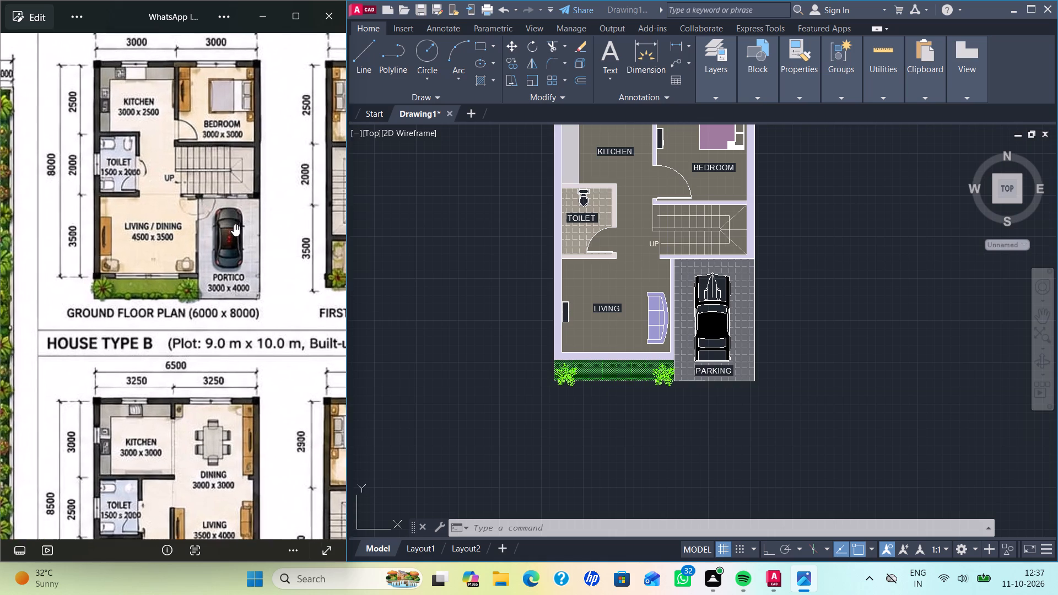
{"action": "middle_click_drag", "start_coordinate": [232, 225], "coordinate": [263, 202]}
{"action": "scroll", "coordinate": [246, 226], "scroll_direction": "up", "scroll_amount": 2}
{"action": "middle_click_drag", "start_coordinate": [258, 244], "coordinate": [278, 218]}
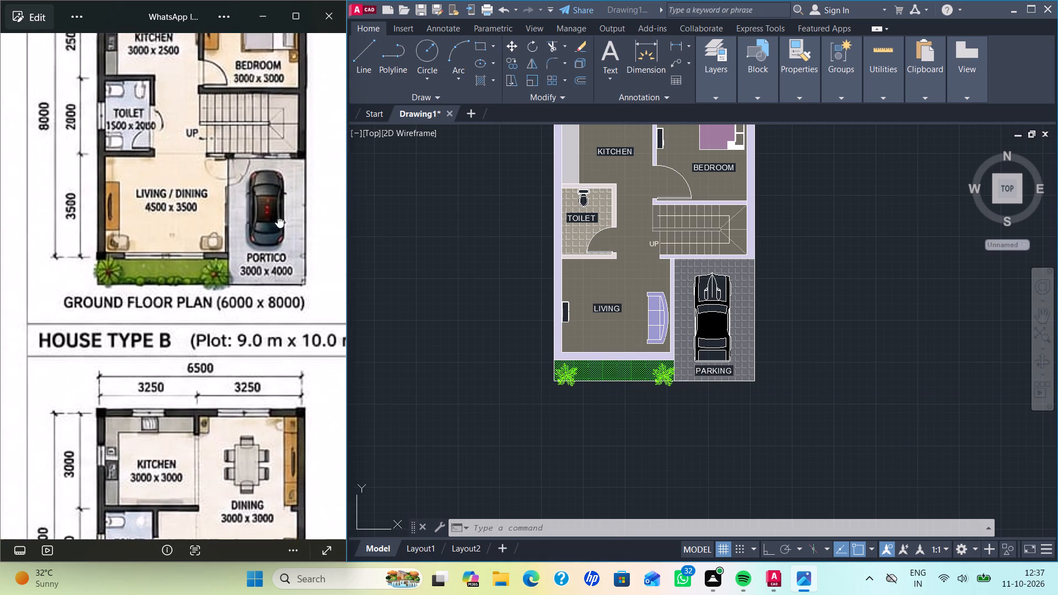
{"action": "middle_click_drag", "start_coordinate": [278, 218], "coordinate": [293, 187]}
Place single-line text reading "GROUND FLOOR PLA" as a title below the garden strip of House Type A's ground-floor plan.
{"action": "middle_click_drag", "start_coordinate": [635, 442], "coordinate": [549, 337]}
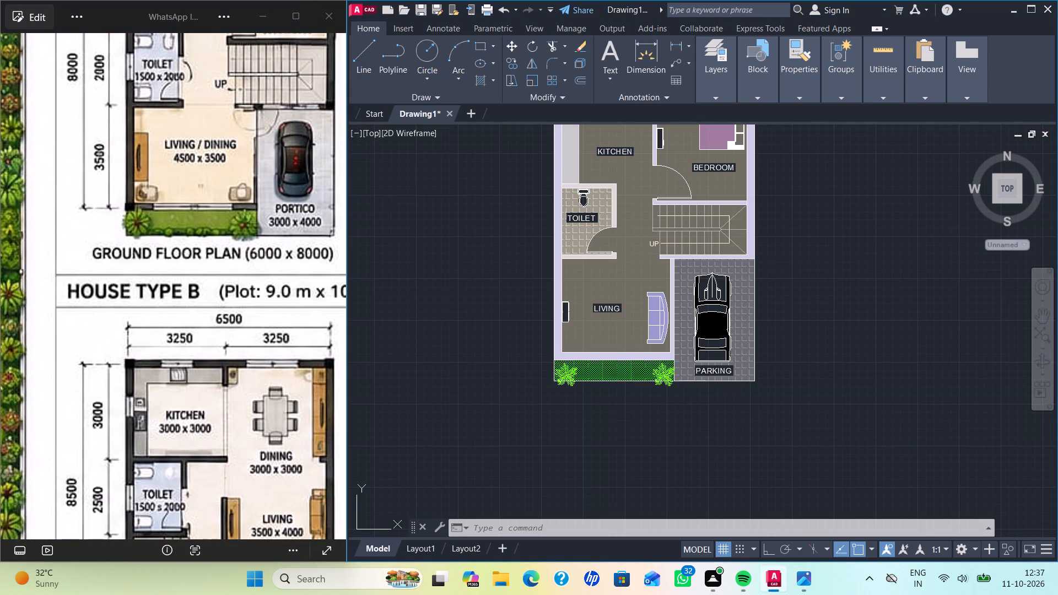
{"action": "middle_click_drag", "start_coordinate": [631, 434], "coordinate": [571, 344]}
{"action": "scroll", "coordinate": [579, 351], "scroll_direction": "up", "scroll_amount": 1}
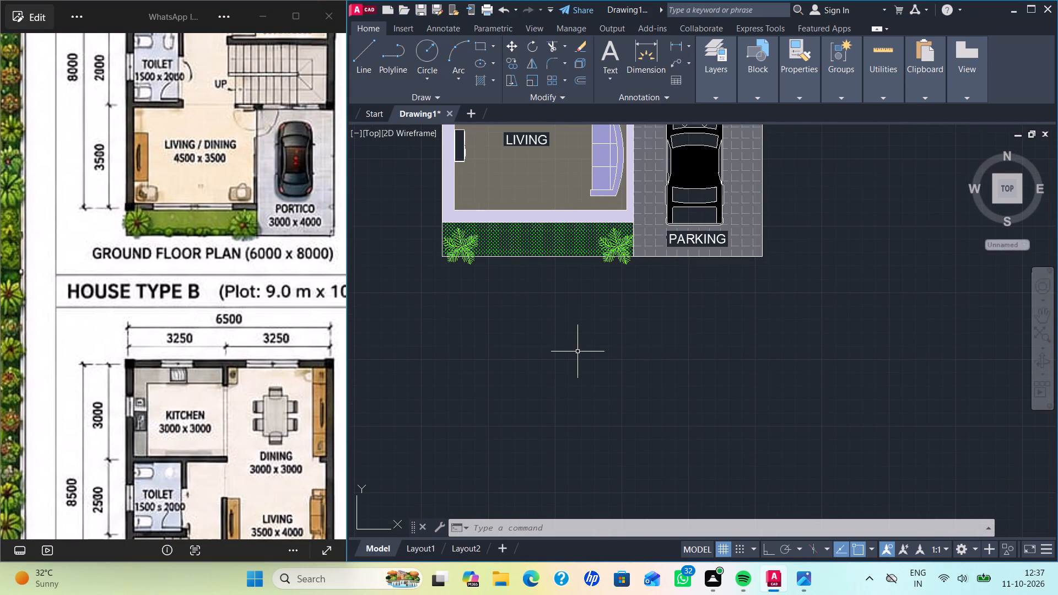
{"action": "key", "text": "Escape"}
{"action": "type", "text": "DT"}
{"action": "key", "text": "Return"}
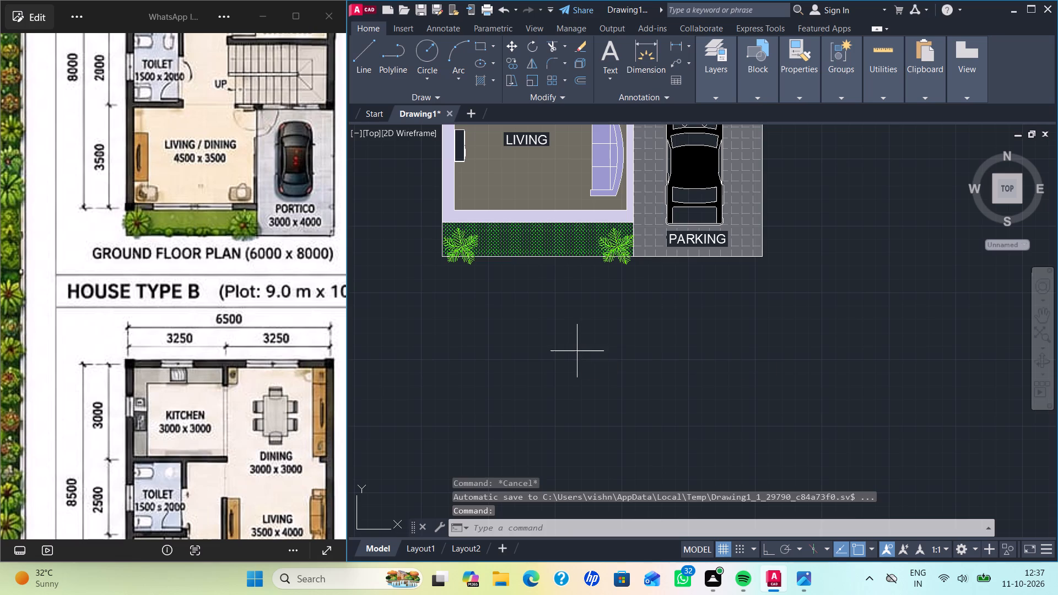
{"action": "left_click", "coordinate": [479, 316]}
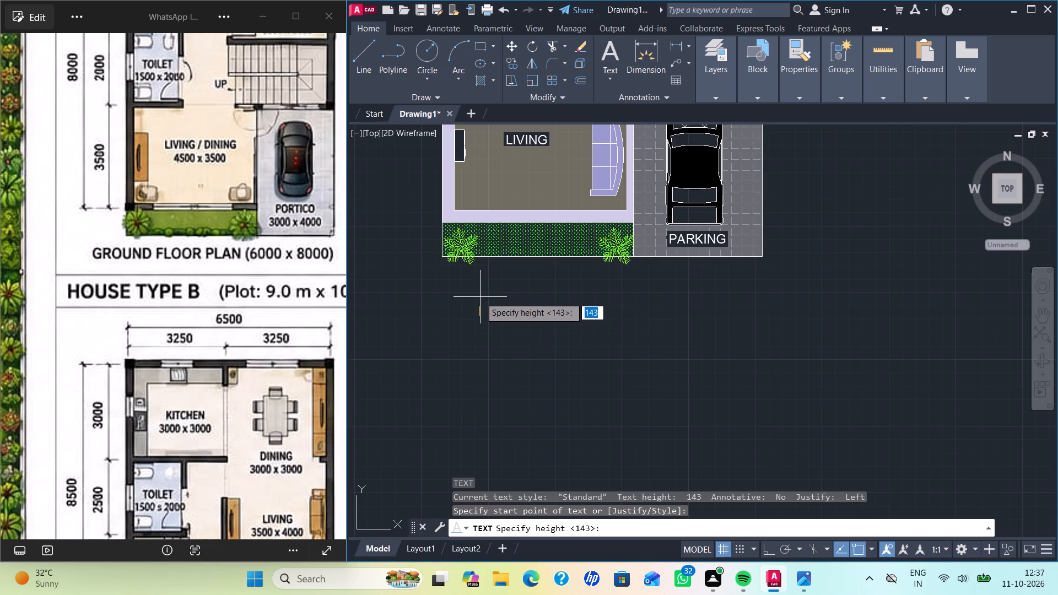
{"action": "left_click", "coordinate": [480, 294]}
{"action": "key", "text": "Return"}
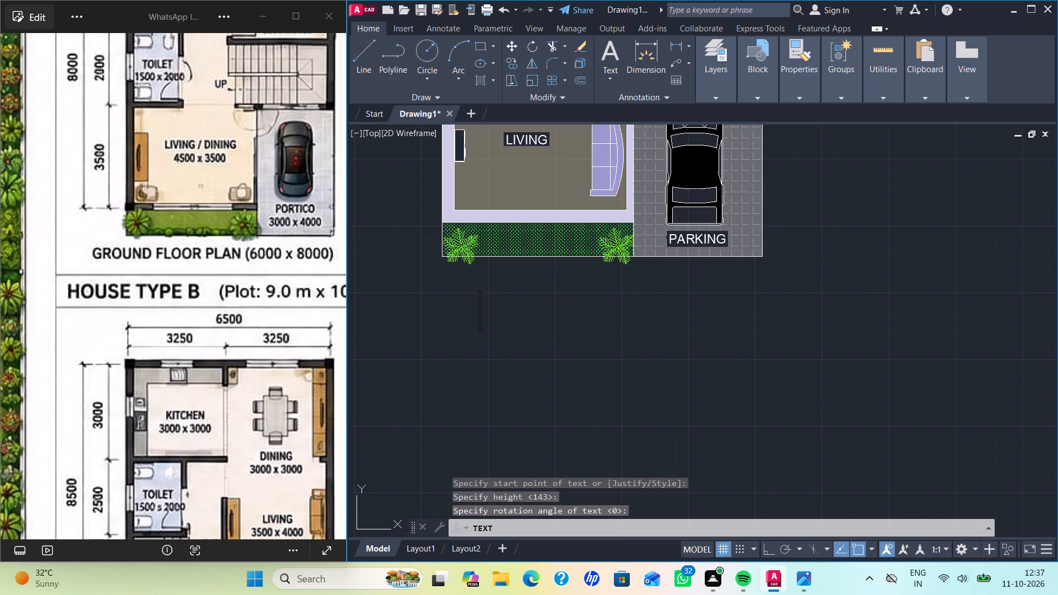
{"action": "key", "text": "g"}
{"action": "key", "text": "r"}
{"action": "key", "text": "o"}
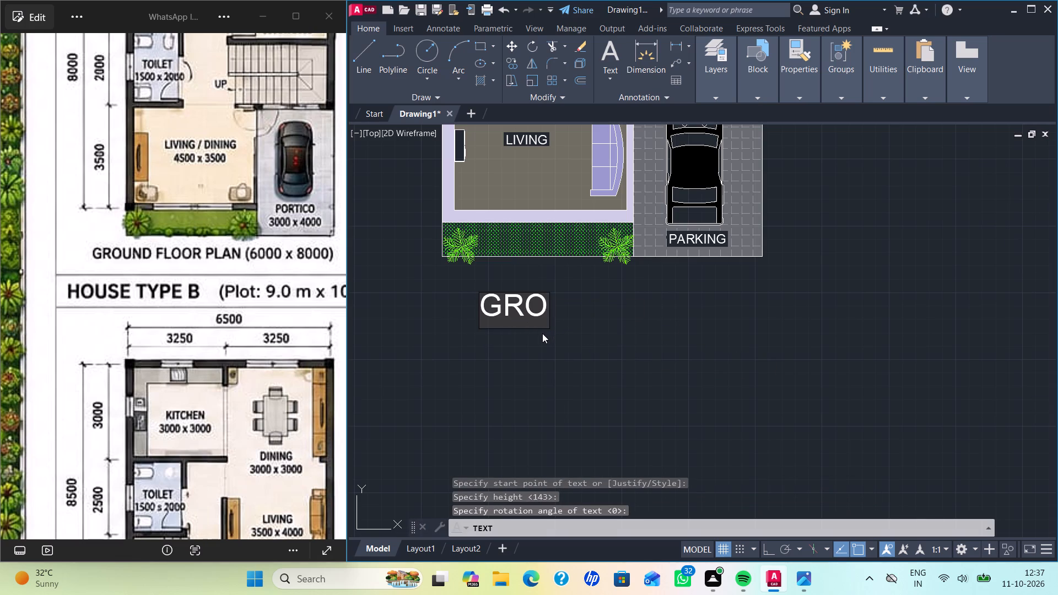
{"action": "type", "text": "UN"}
{"action": "type", "text": "D"}
{"action": "key", "text": "space"}
{"action": "key", "text": "f"}
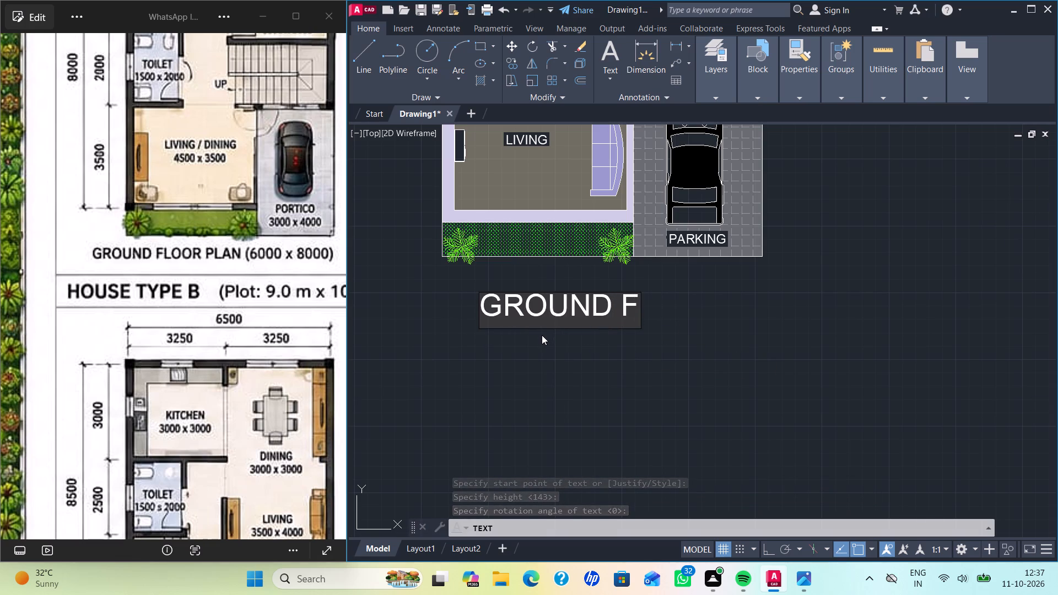
{"action": "key", "text": "l"}
{"action": "key", "text": "o"}
{"action": "key", "text": "o"}
{"action": "key", "text": "r"}
{"action": "key", "text": "space"}
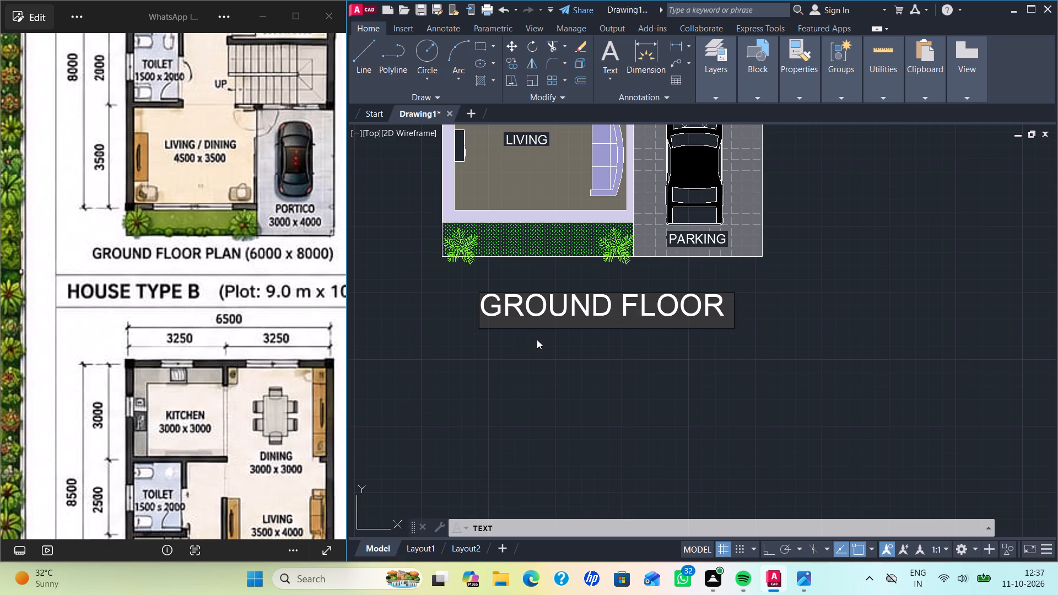
{"action": "key", "text": "p"}
{"action": "key", "text": "l"}
{"action": "key", "text": "a"}
{"action": "key", "text": "Return"}
{"action": "key", "text": "Return"}
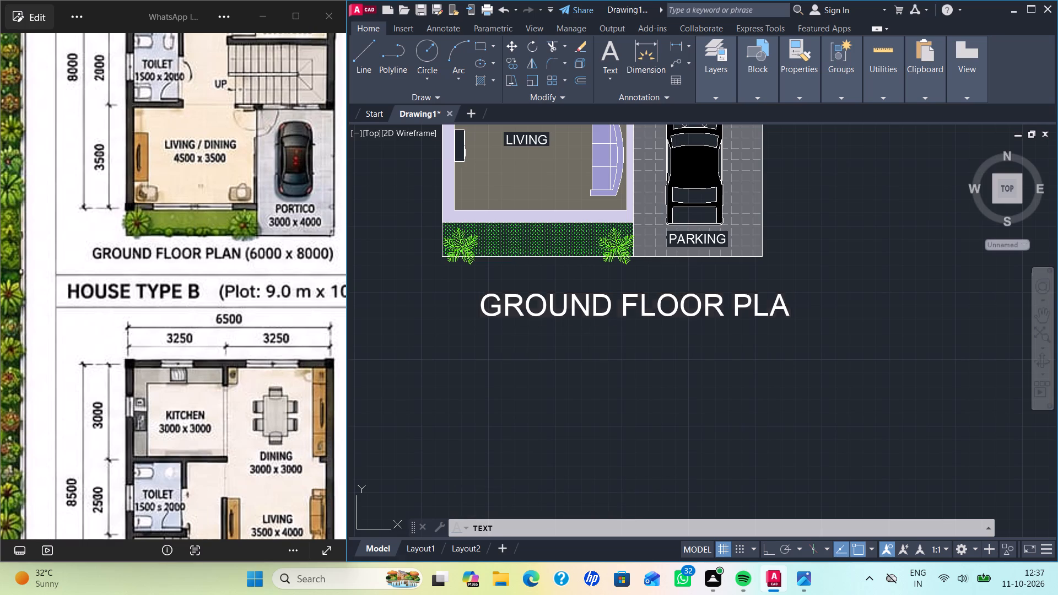
Correct the title's wording to "GROUND FLOOR PLAN".
{"action": "left_click", "coordinate": [780, 306]}
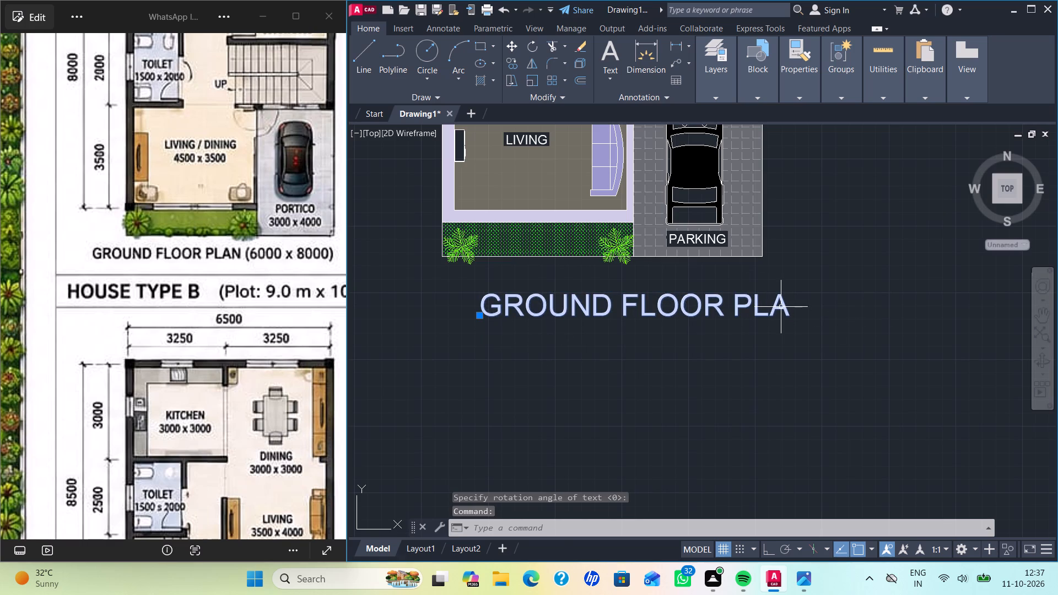
{"action": "left_click", "coordinate": [781, 307]}
{"action": "double_click", "coordinate": [786, 307]}
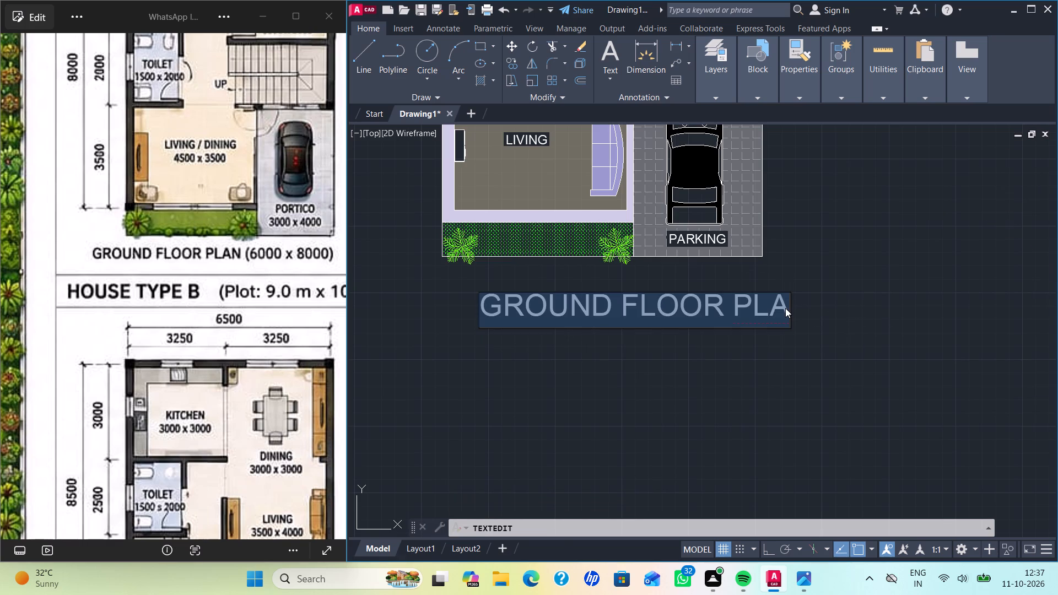
{"action": "left_click", "coordinate": [785, 309]}
{"action": "key", "text": "m"}
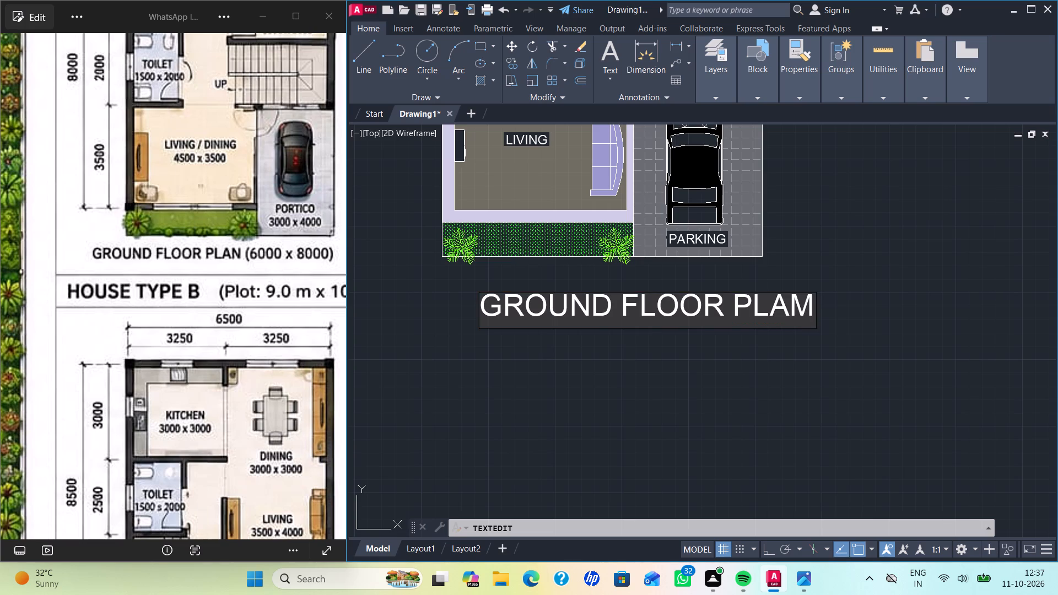
{"action": "key", "text": "BackSpace"}
{"action": "key", "text": "n"}
{"action": "key", "text": "Return"}
{"action": "key", "text": "Return"}
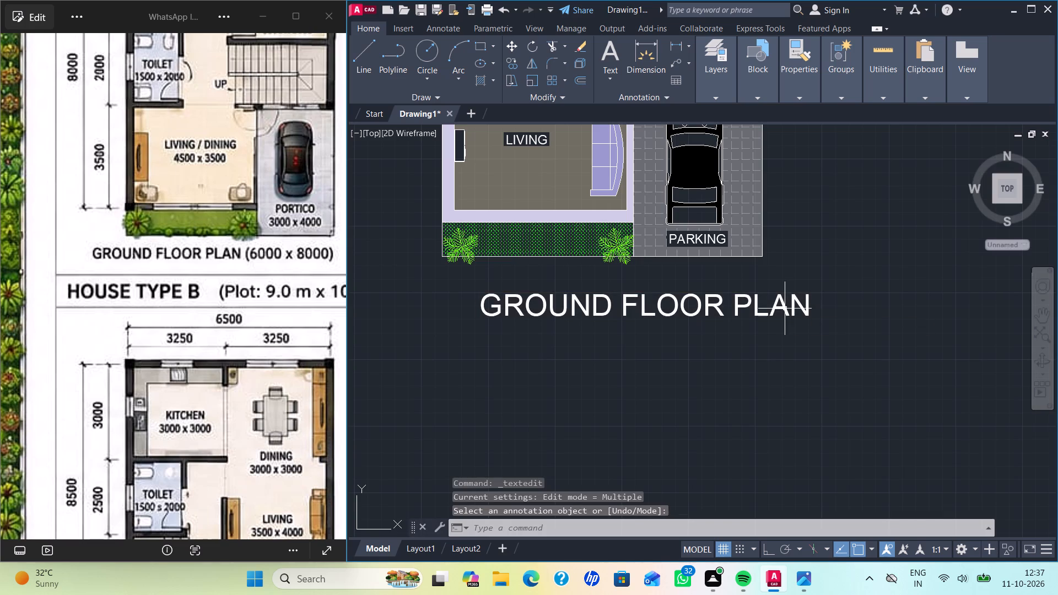
Scale the ground-floor title down about its start point so its length fits within the plan's width.
{"action": "left_click", "coordinate": [653, 313]}
{"action": "key", "text": "s"}
{"action": "key", "text": "c"}
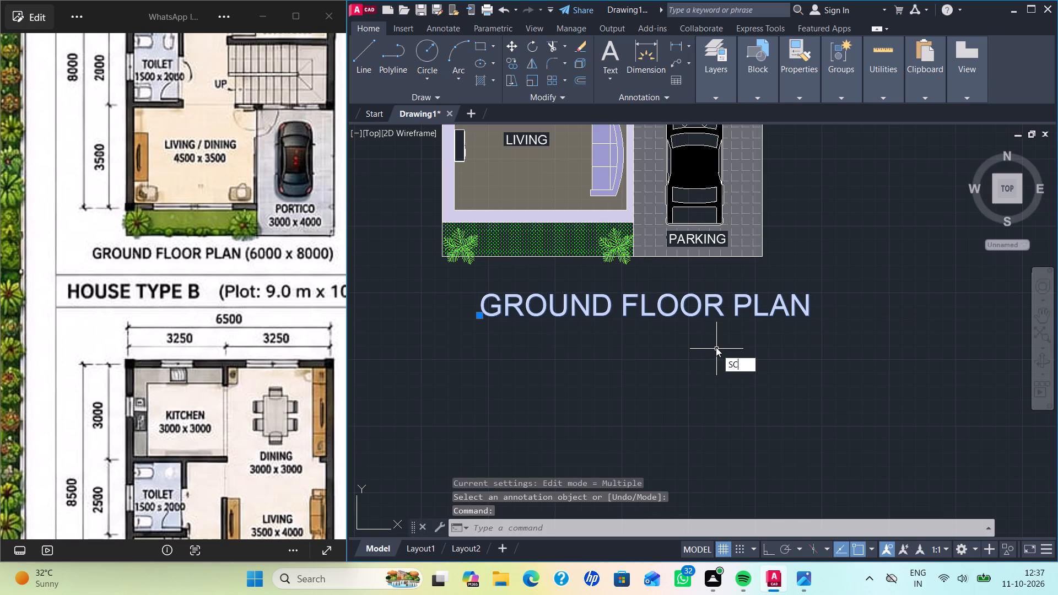
{"action": "key", "text": "Return"}
{"action": "left_click", "coordinate": [481, 315]}
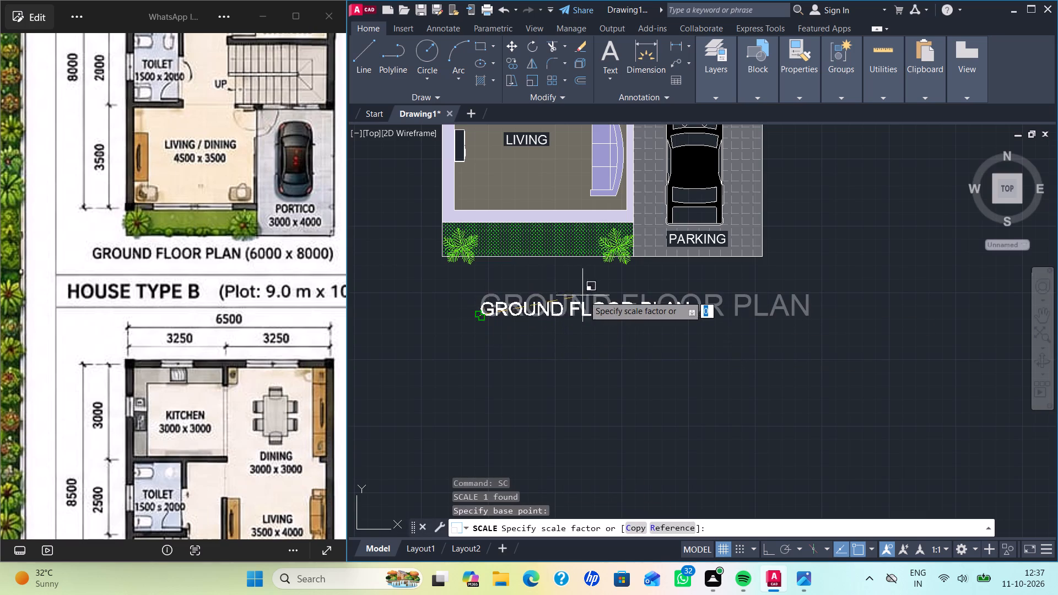
{"action": "left_click", "coordinate": [612, 298]}
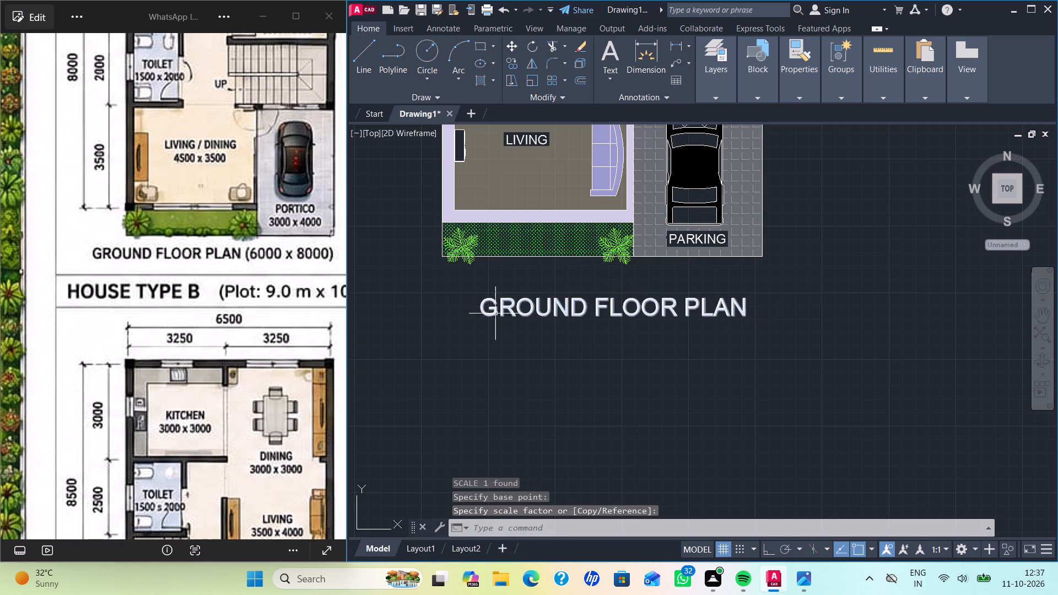
Move the ground-floor title closer to the plan, roughly centred beneath it.
{"action": "left_click", "coordinate": [482, 309]}
{"action": "left_click", "coordinate": [479, 314]}
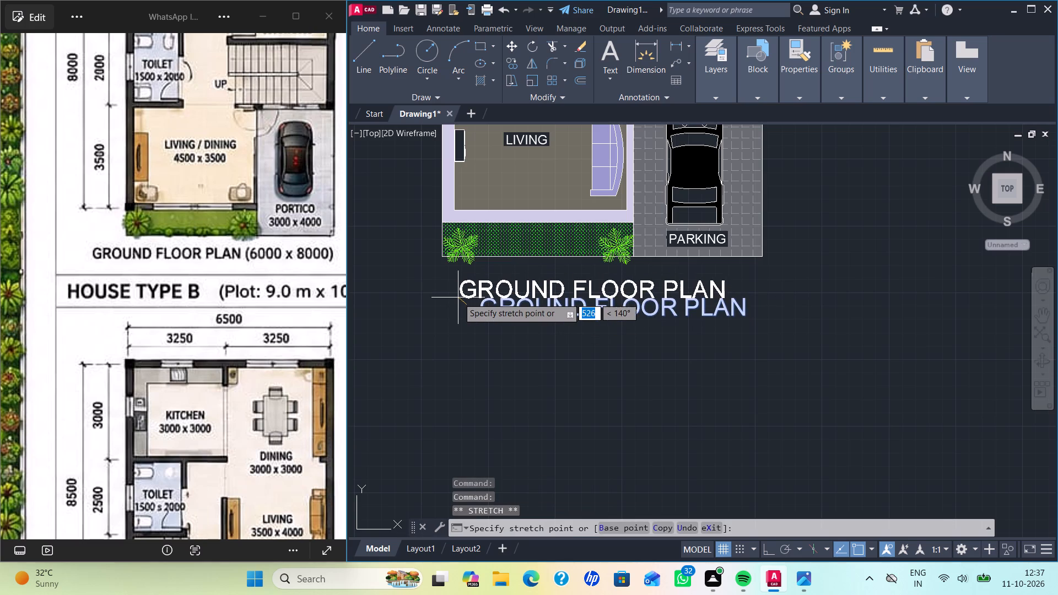
{"action": "left_click", "coordinate": [459, 304]}
{"action": "scroll", "coordinate": [581, 335], "scroll_direction": "down", "scroll_amount": 2}
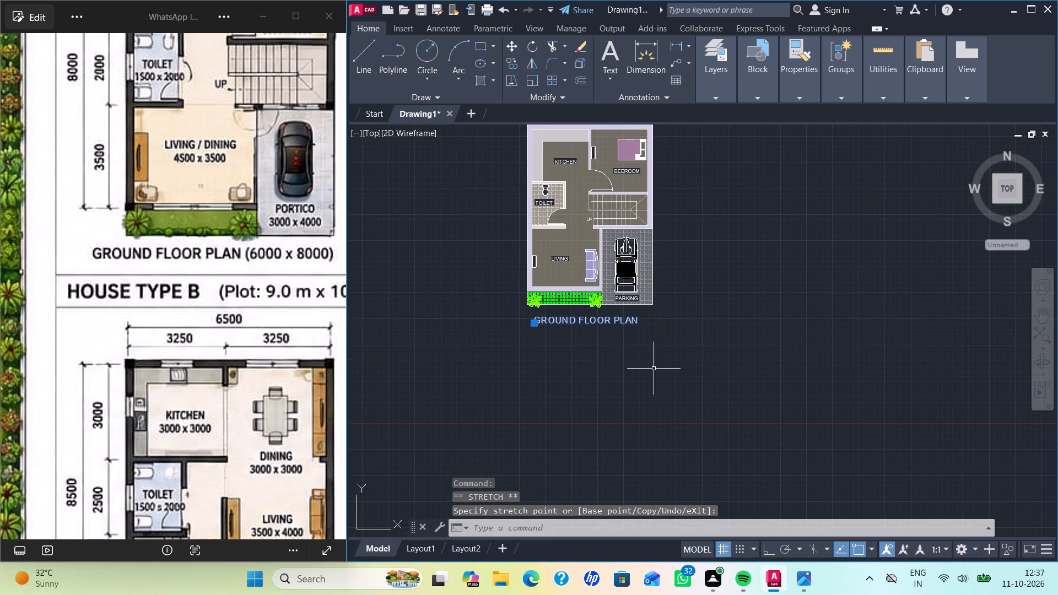
{"action": "middle_click_drag", "start_coordinate": [612, 357], "coordinate": [600, 408]}
{"action": "key", "text": "Escape"}
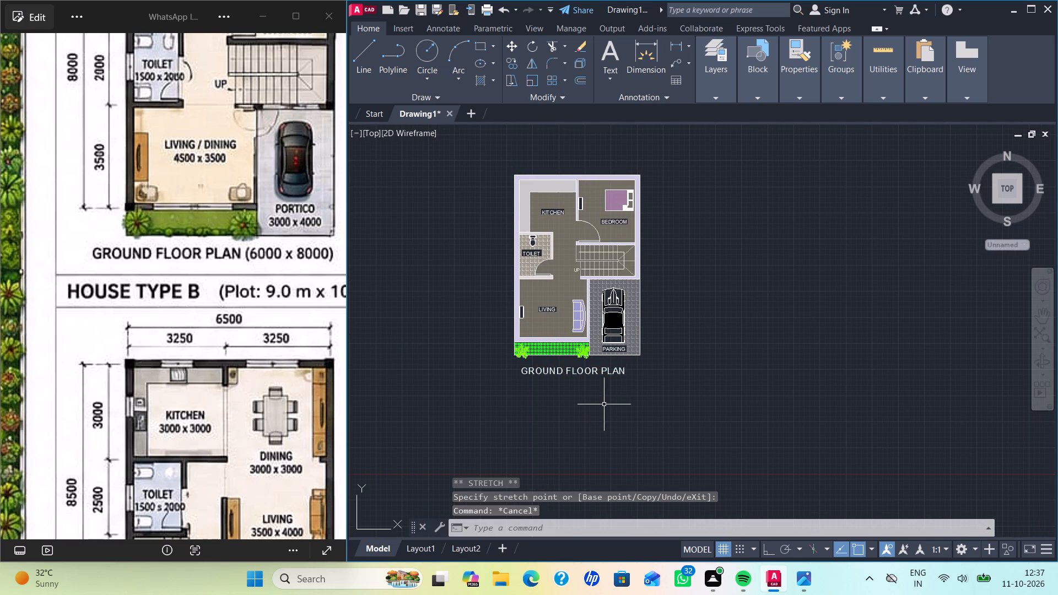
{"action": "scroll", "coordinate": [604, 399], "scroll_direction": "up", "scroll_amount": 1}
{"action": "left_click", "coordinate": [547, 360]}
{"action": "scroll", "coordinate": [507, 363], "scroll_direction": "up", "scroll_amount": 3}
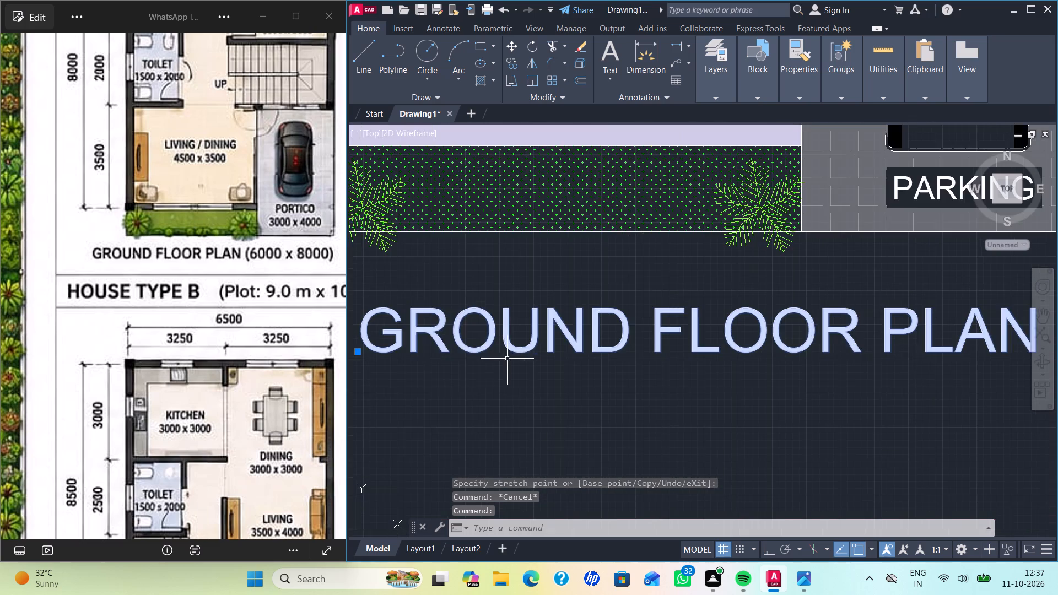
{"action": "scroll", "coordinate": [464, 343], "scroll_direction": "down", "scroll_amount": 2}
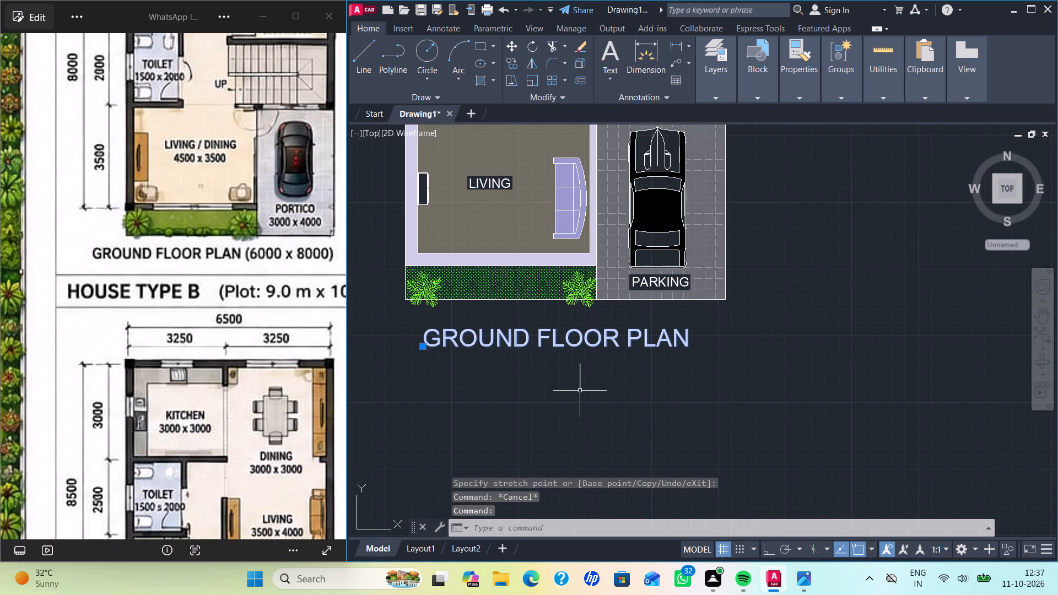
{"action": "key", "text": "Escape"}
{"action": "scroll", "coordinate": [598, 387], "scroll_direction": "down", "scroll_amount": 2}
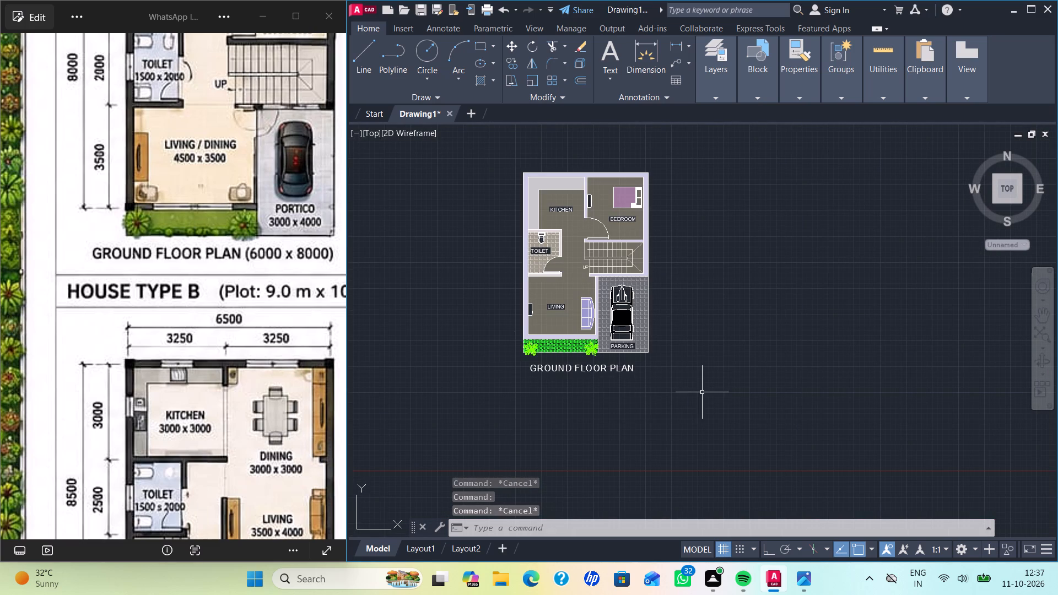
Switch to the reference image and examine House Type A's first-floor plan, including its room layout and dimensions.
{"action": "scroll", "coordinate": [235, 262], "scroll_direction": "down", "scroll_amount": 2}
{"action": "middle_click_drag", "start_coordinate": [266, 256], "coordinate": [196, 378]}
{"action": "middle_click_drag", "start_coordinate": [260, 341], "coordinate": [52, 354]}
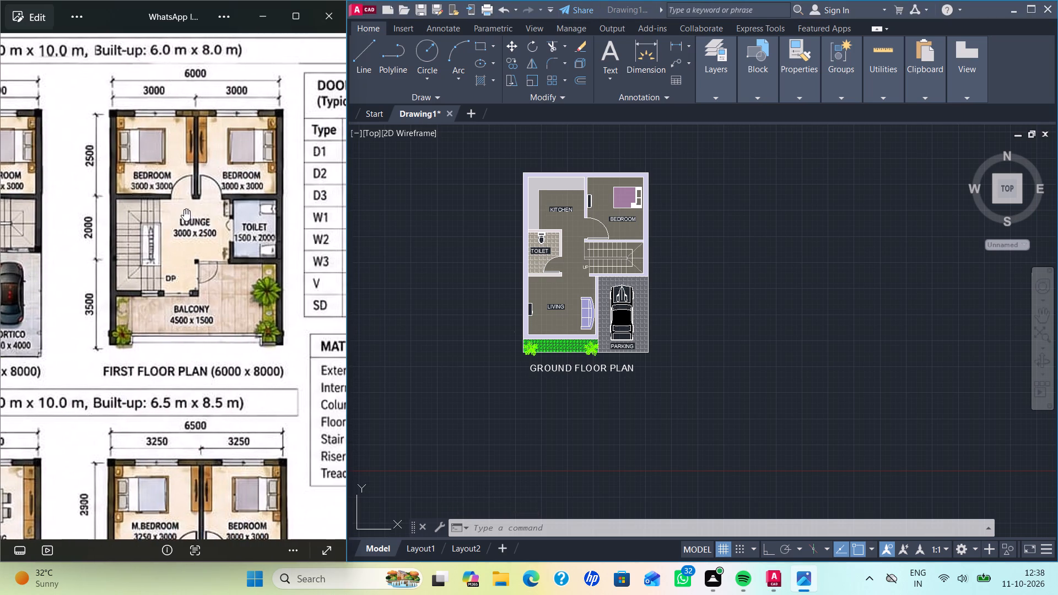
{"action": "scroll", "coordinate": [184, 209], "scroll_direction": "up", "scroll_amount": 2}
{"action": "middle_click_drag", "start_coordinate": [192, 225], "coordinate": [140, 257]}
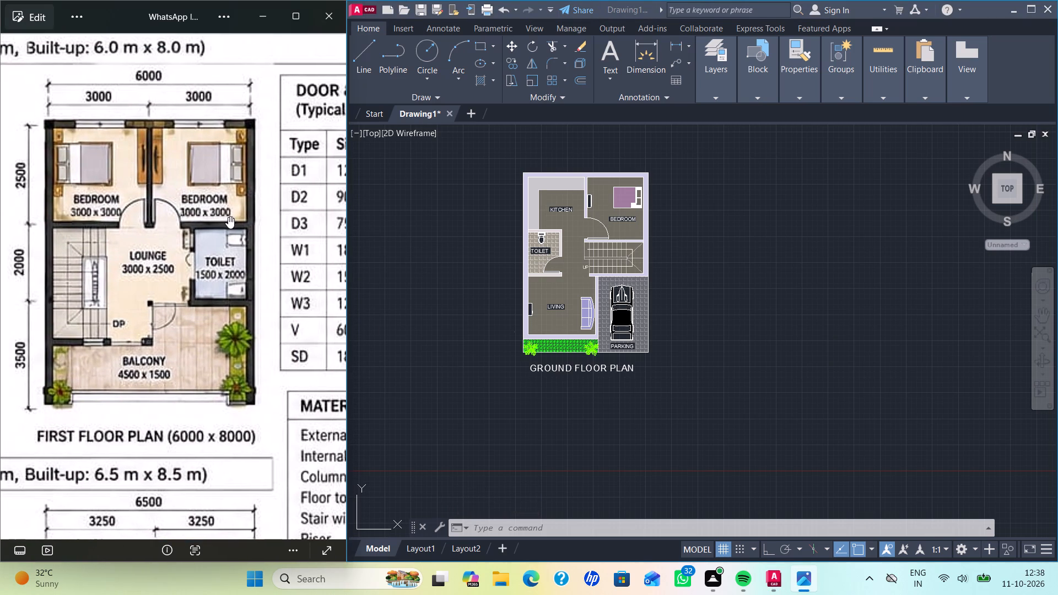
{"action": "middle_click_drag", "start_coordinate": [260, 239], "coordinate": [288, 244]}
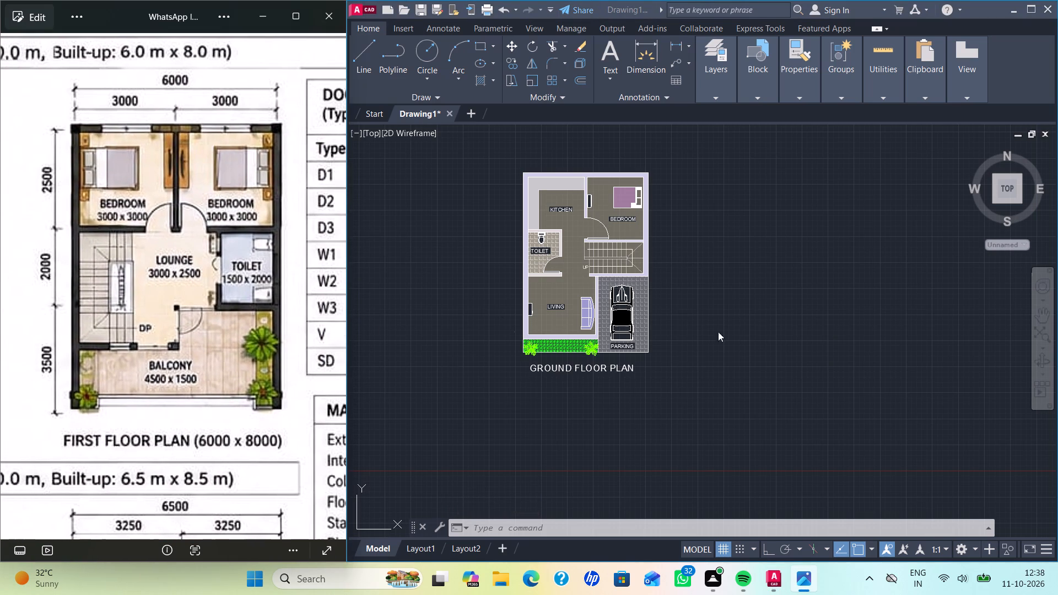
In AutoCAD, draw a 6000 x 7000 rectangle beside the ground-floor plan, its top edge level with the plan's, as the first-floor outline.
{"action": "scroll", "coordinate": [660, 224], "scroll_direction": "up", "scroll_amount": 1}
{"action": "middle_click_drag", "start_coordinate": [705, 239], "coordinate": [644, 274]}
{"action": "middle_click_drag", "start_coordinate": [717, 283], "coordinate": [697, 288]}
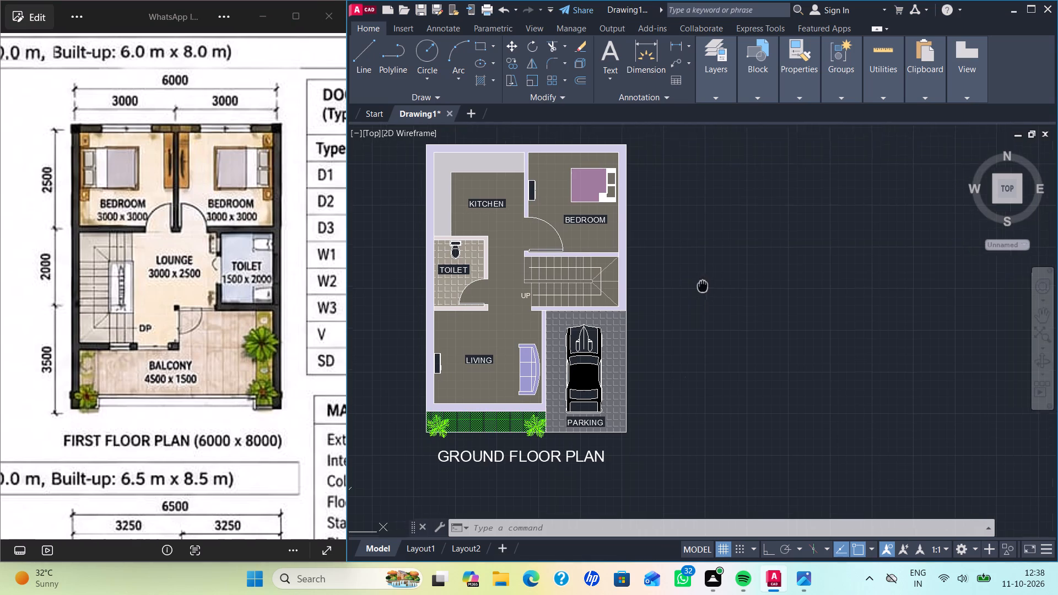
{"action": "middle_click_drag", "start_coordinate": [697, 288], "coordinate": [654, 299]}
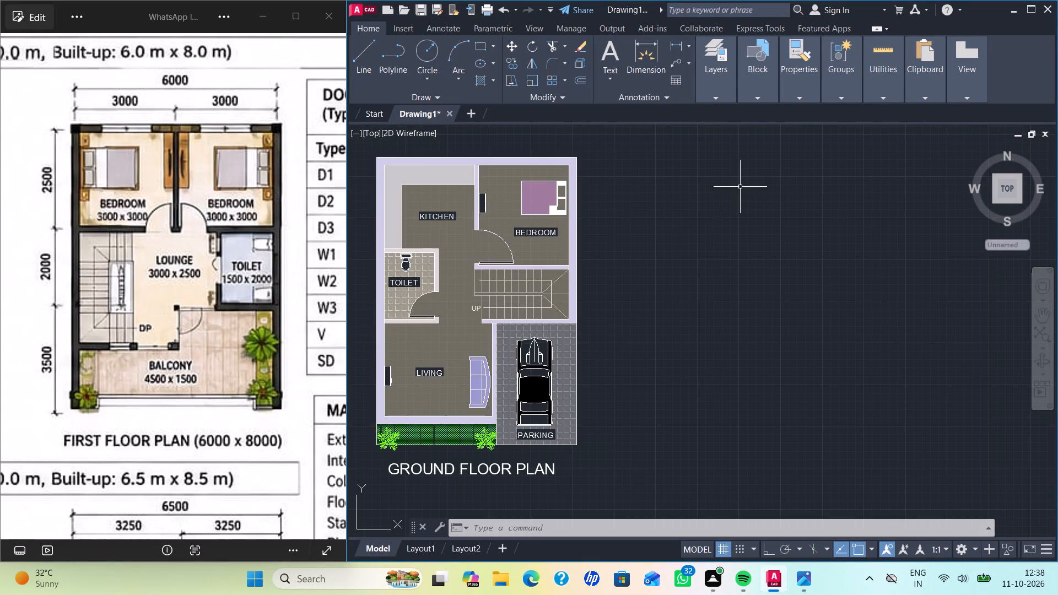
{"action": "key", "text": "Escape"}
{"action": "type", "text": "REC"}
{"action": "key", "text": "Return"}
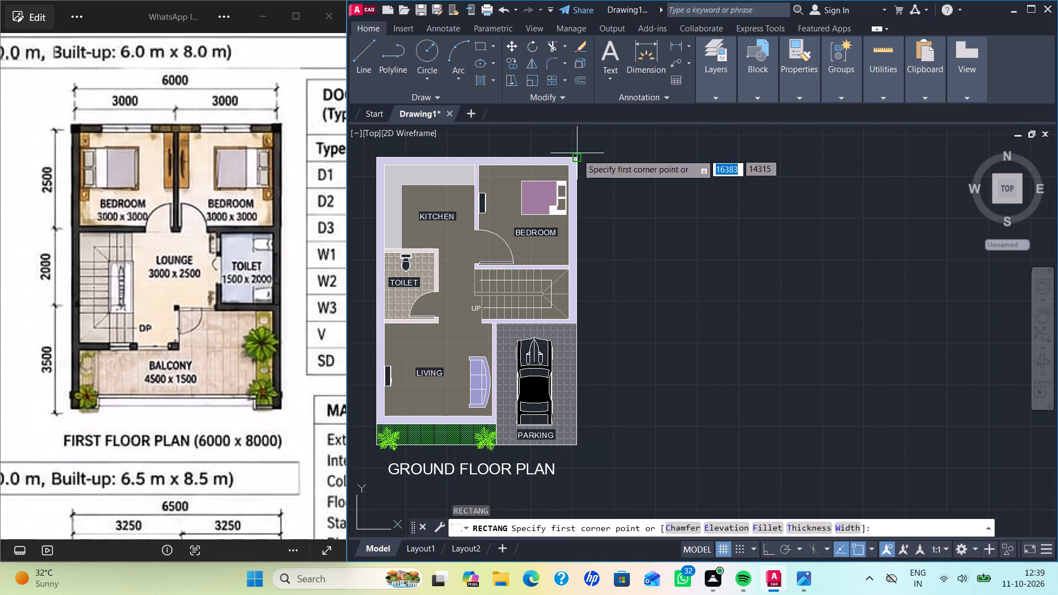
{"action": "left_click", "coordinate": [657, 163]}
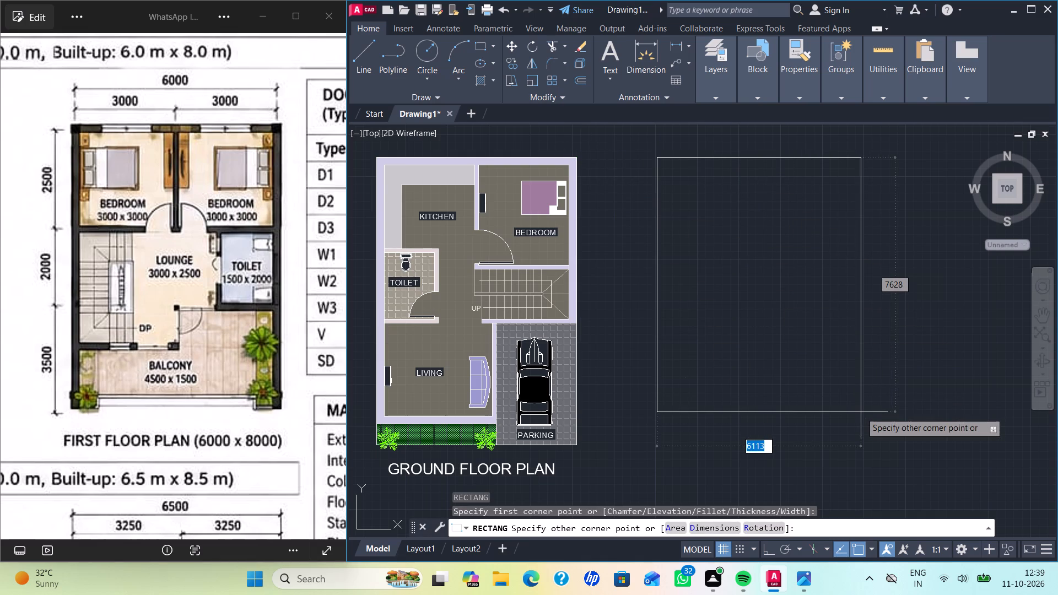
{"action": "scroll", "coordinate": [861, 412], "scroll_direction": "down", "scroll_amount": 1}
{"action": "middle_click_drag", "start_coordinate": [860, 412], "coordinate": [799, 399]}
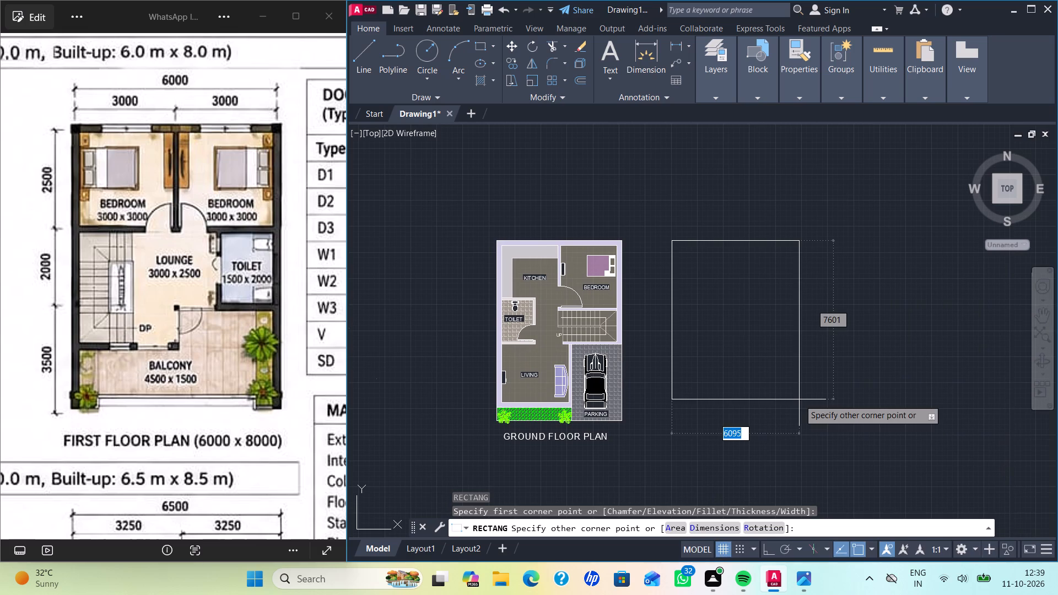
{"action": "scroll", "coordinate": [814, 397], "scroll_direction": "up", "scroll_amount": 2}
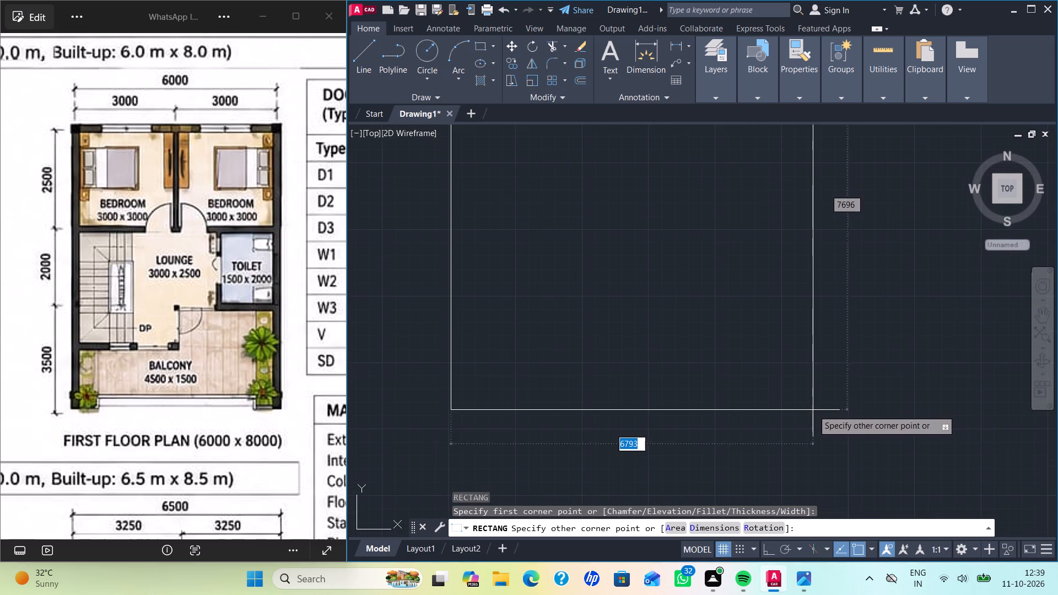
{"action": "scroll", "coordinate": [811, 410], "scroll_direction": "down", "scroll_amount": 1}
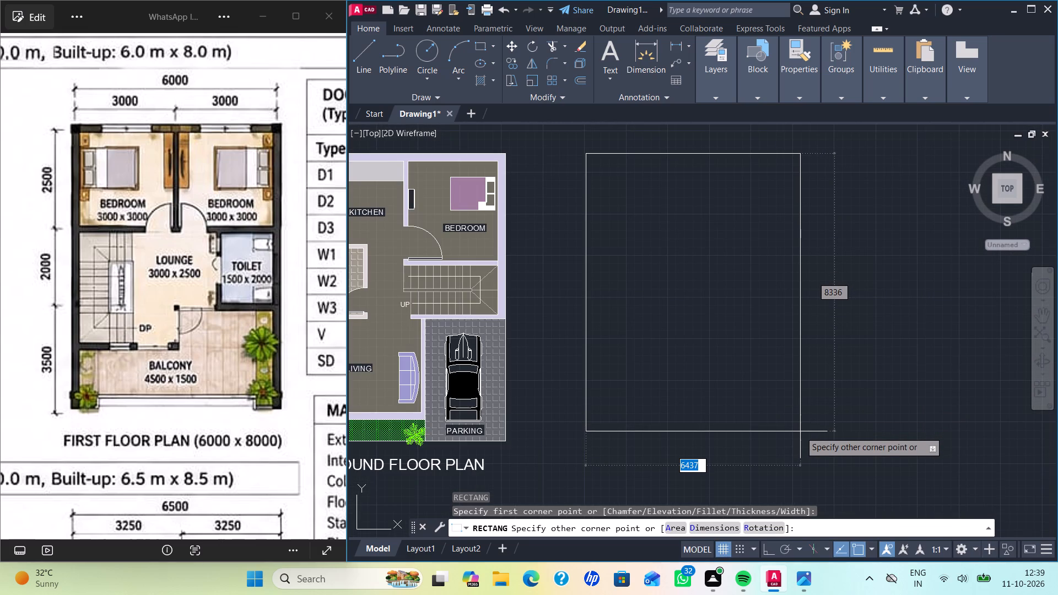
{"action": "type", "text": "6000"}
{"action": "key", "text": "Tab"}
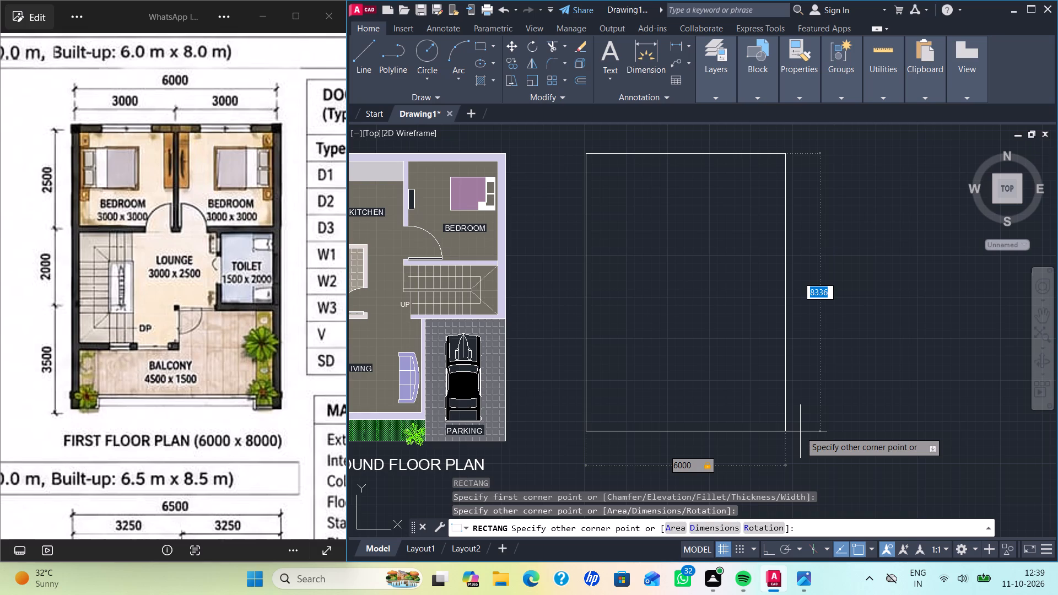
{"action": "type", "text": "7000"}
{"action": "key", "text": "Return"}
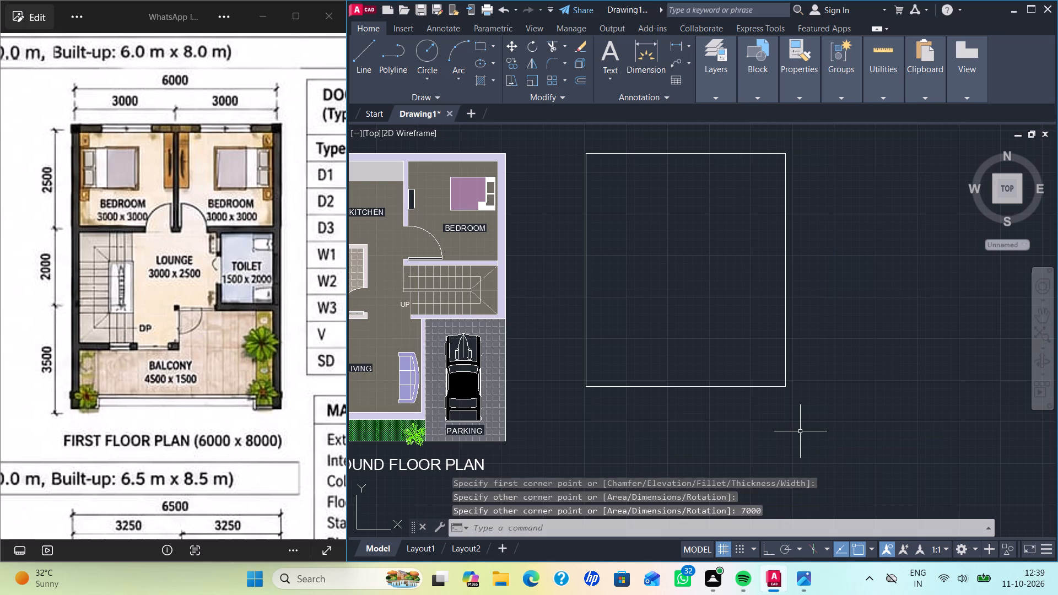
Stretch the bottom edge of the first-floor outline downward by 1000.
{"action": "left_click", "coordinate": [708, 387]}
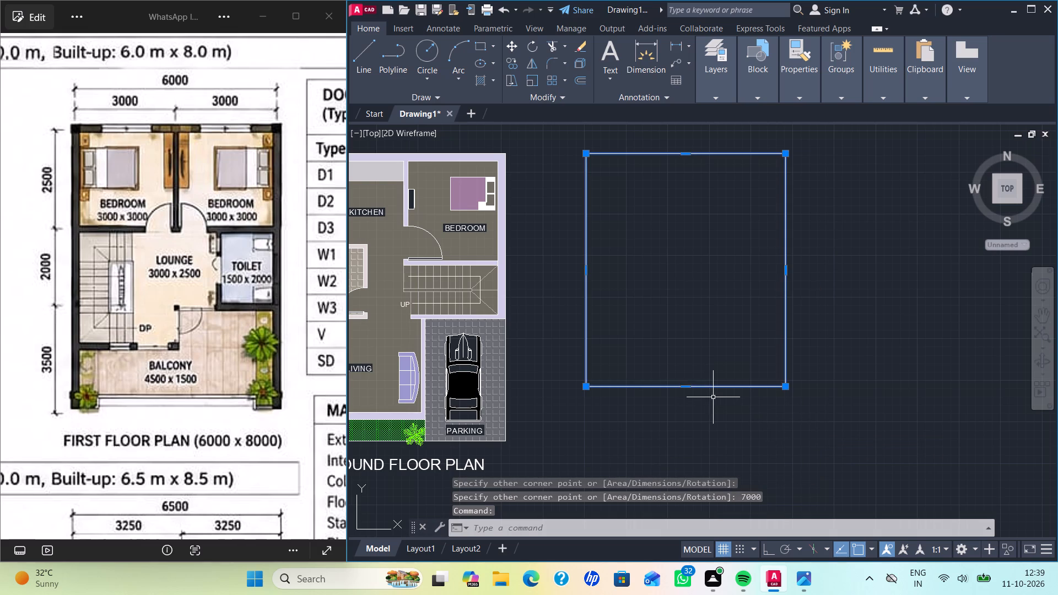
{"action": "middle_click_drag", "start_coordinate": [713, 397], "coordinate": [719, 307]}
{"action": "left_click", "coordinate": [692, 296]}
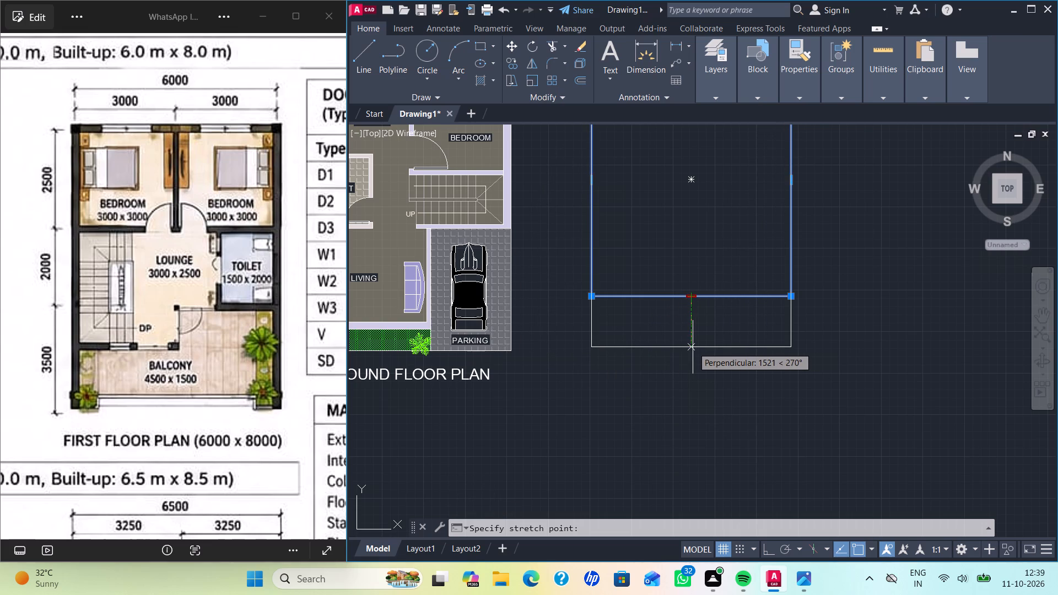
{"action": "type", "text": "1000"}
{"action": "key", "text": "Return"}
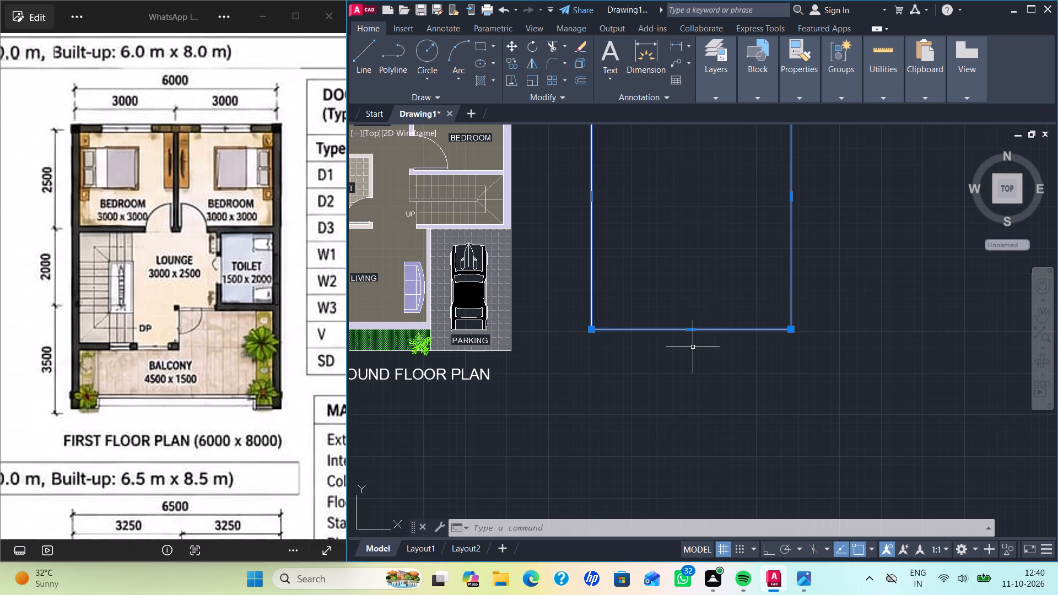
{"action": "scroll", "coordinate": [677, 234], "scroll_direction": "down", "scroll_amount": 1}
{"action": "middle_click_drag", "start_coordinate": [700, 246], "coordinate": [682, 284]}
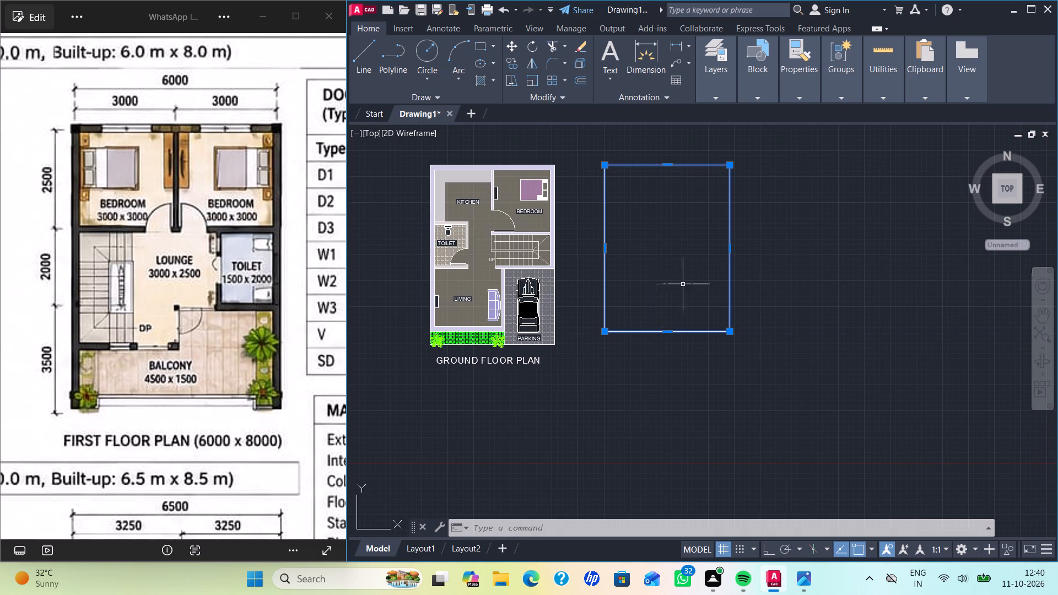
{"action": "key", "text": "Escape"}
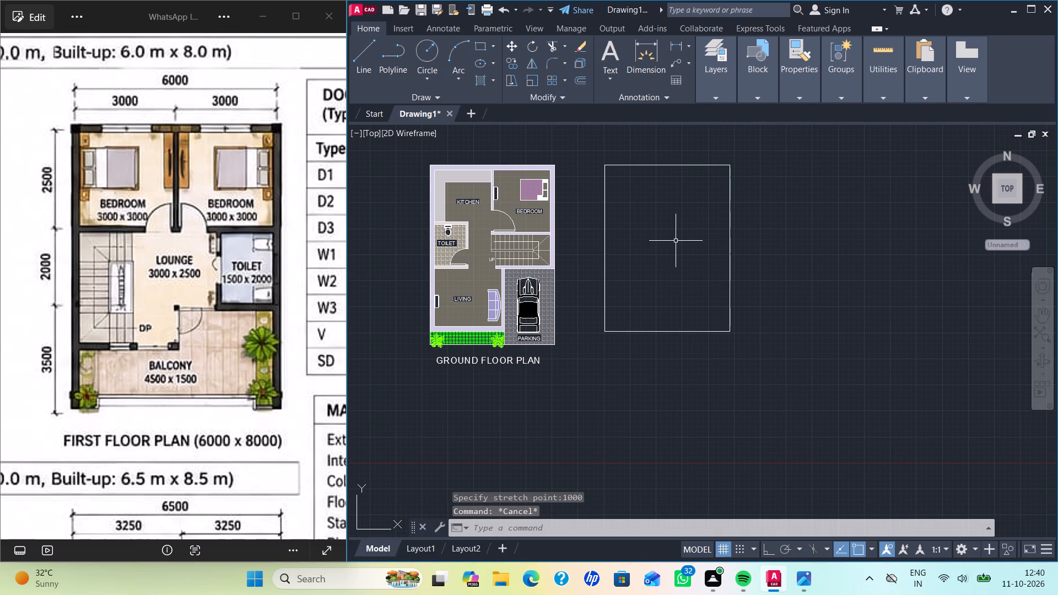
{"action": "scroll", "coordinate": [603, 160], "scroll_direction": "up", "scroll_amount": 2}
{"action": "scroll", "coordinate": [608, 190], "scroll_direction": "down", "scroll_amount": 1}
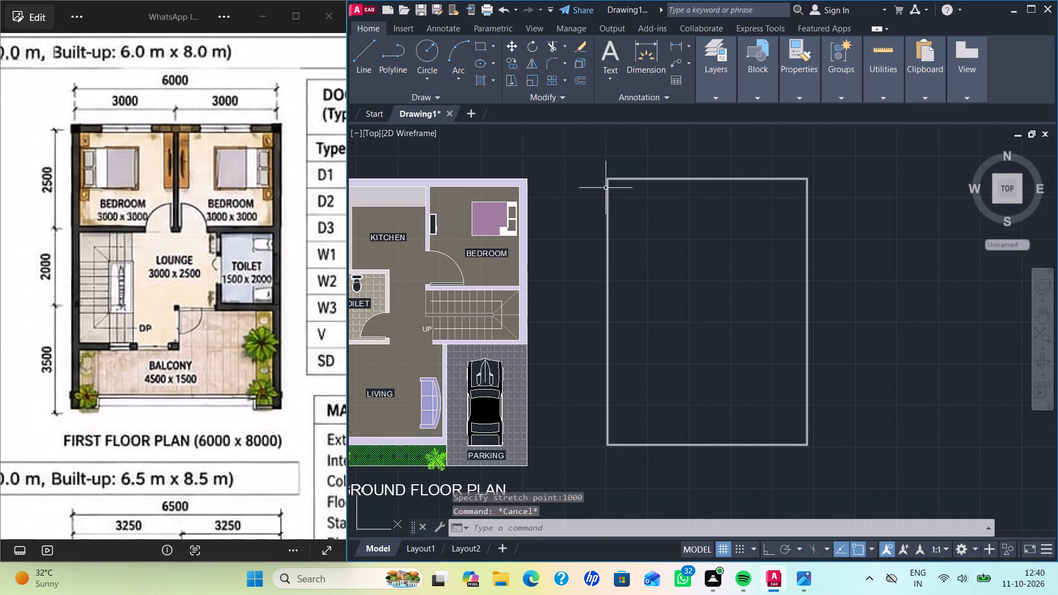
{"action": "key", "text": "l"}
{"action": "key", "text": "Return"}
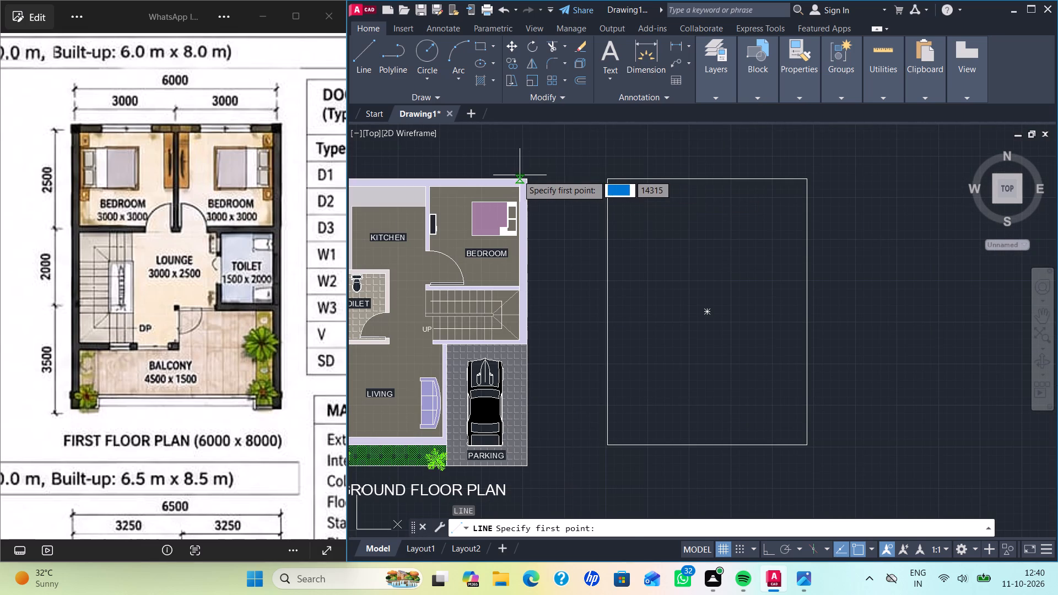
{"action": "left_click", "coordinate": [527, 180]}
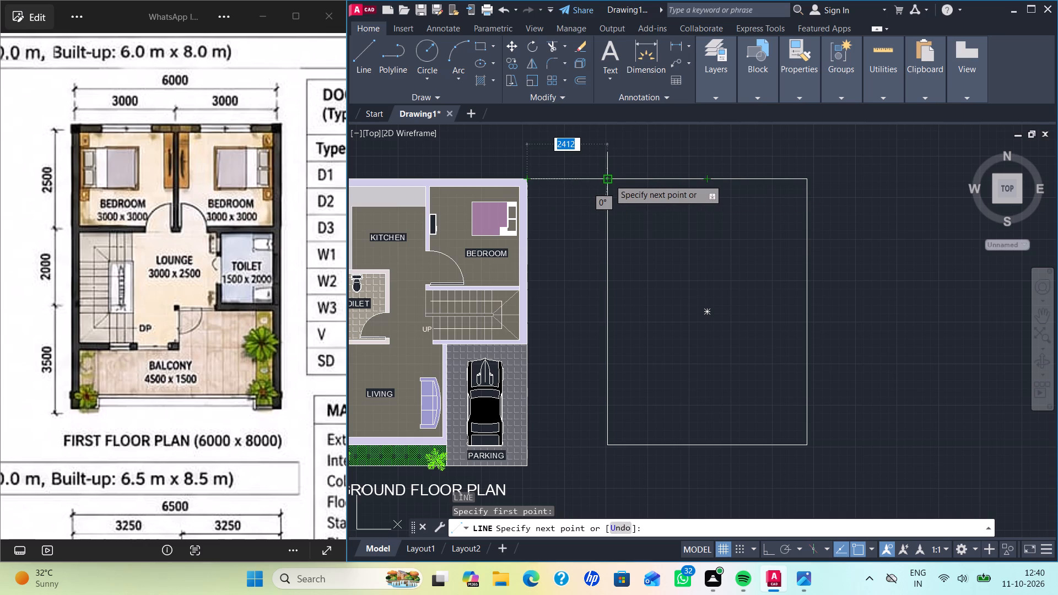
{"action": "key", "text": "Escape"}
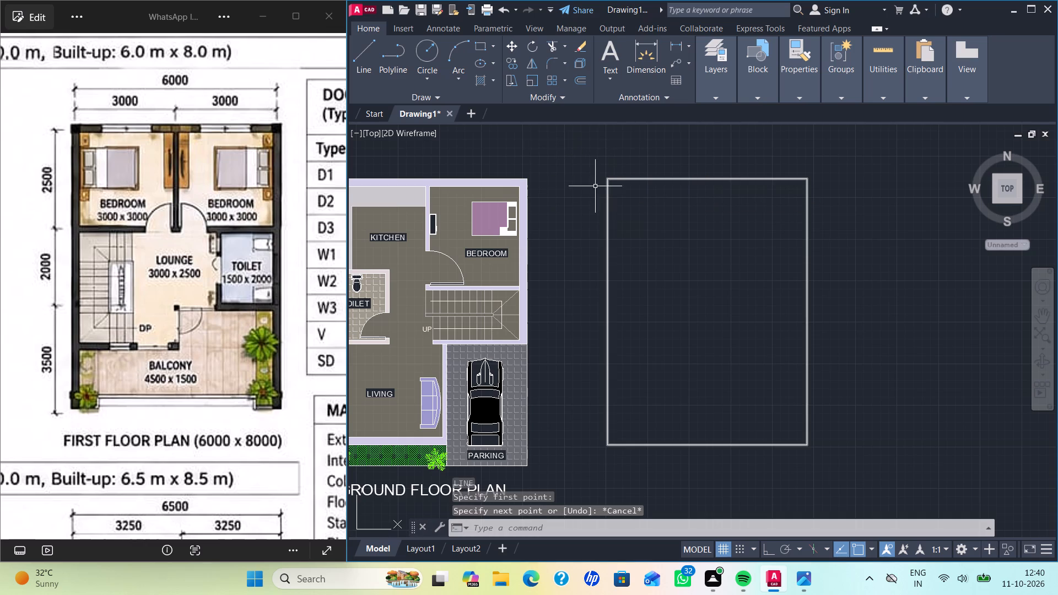
Draw a horizontal guide line from the parking area's lower outer corner to directly below the first-floor outline's near corner.
{"action": "middle_click_drag", "start_coordinate": [669, 358], "coordinate": [680, 306]}
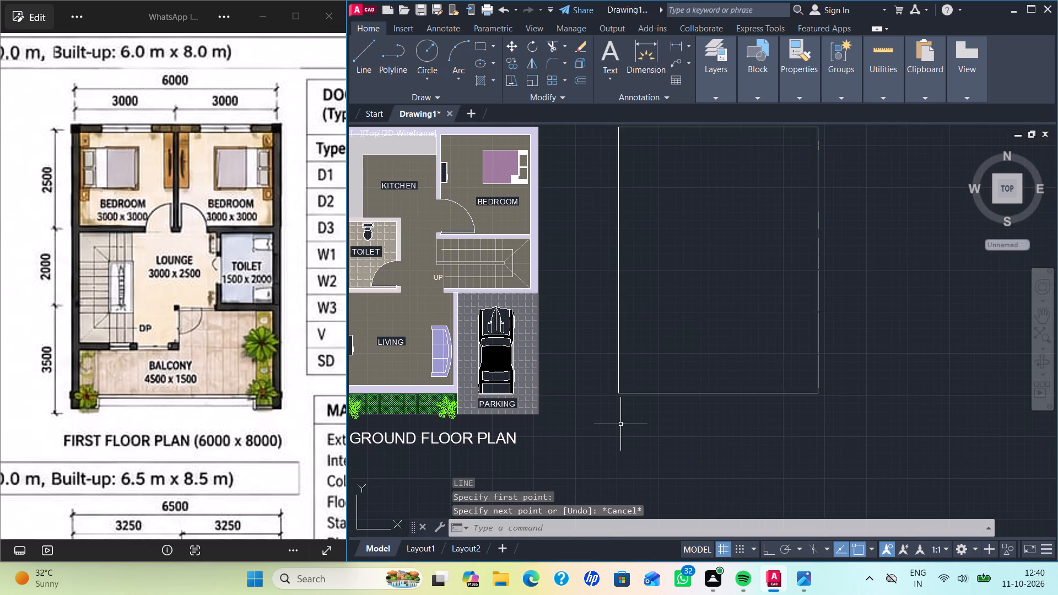
{"action": "middle_click_drag", "start_coordinate": [619, 422], "coordinate": [607, 396]}
{"action": "scroll", "coordinate": [595, 388], "scroll_direction": "up", "scroll_amount": 1}
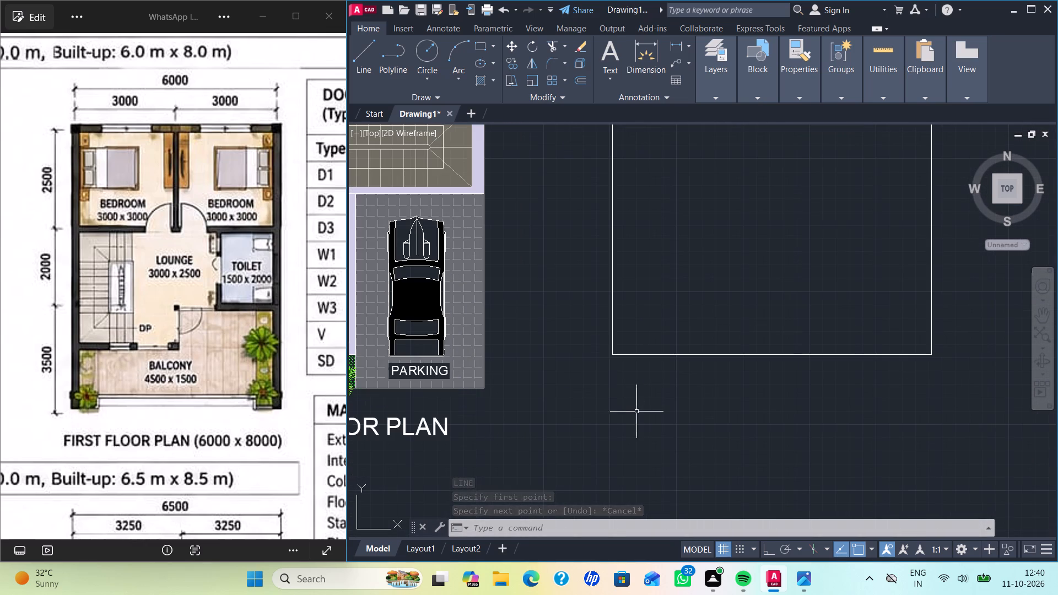
{"action": "key", "text": "l"}
{"action": "key", "text": "Return"}
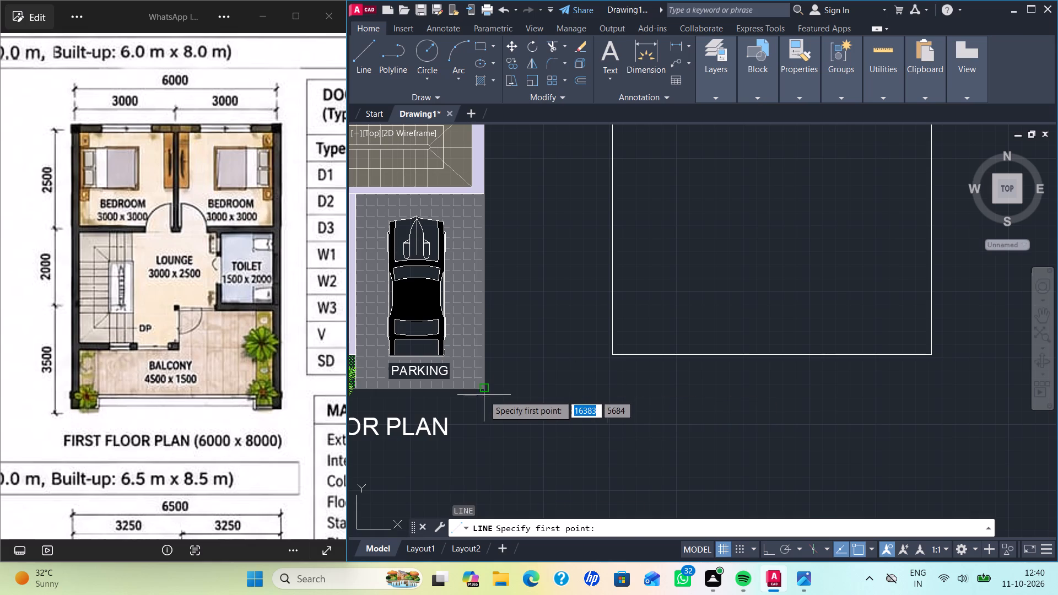
{"action": "left_click_drag", "start_coordinate": [483, 391], "coordinate": [489, 392]}
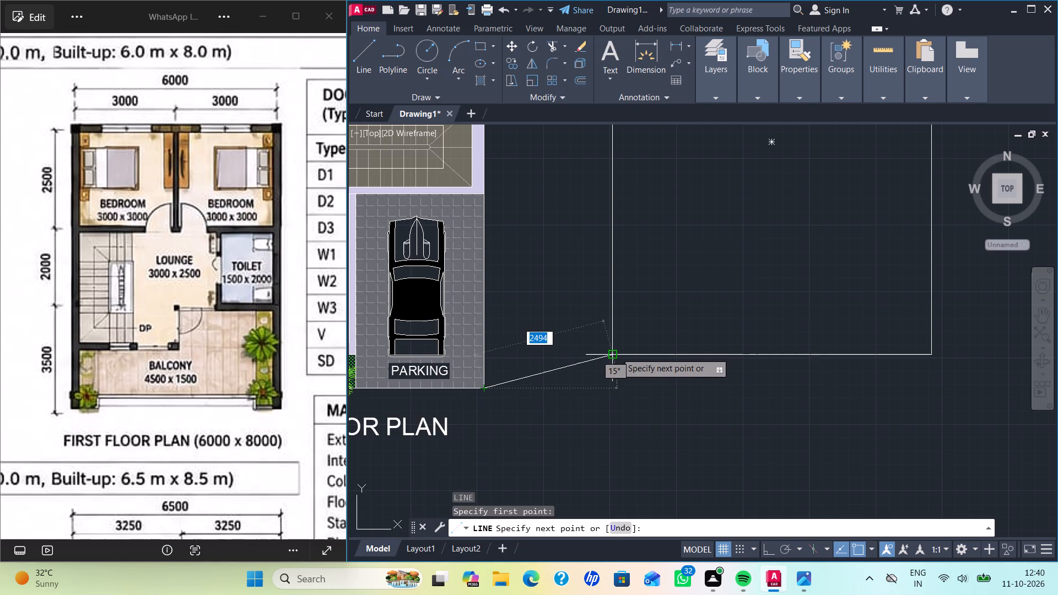
{"action": "left_click", "coordinate": [613, 389]}
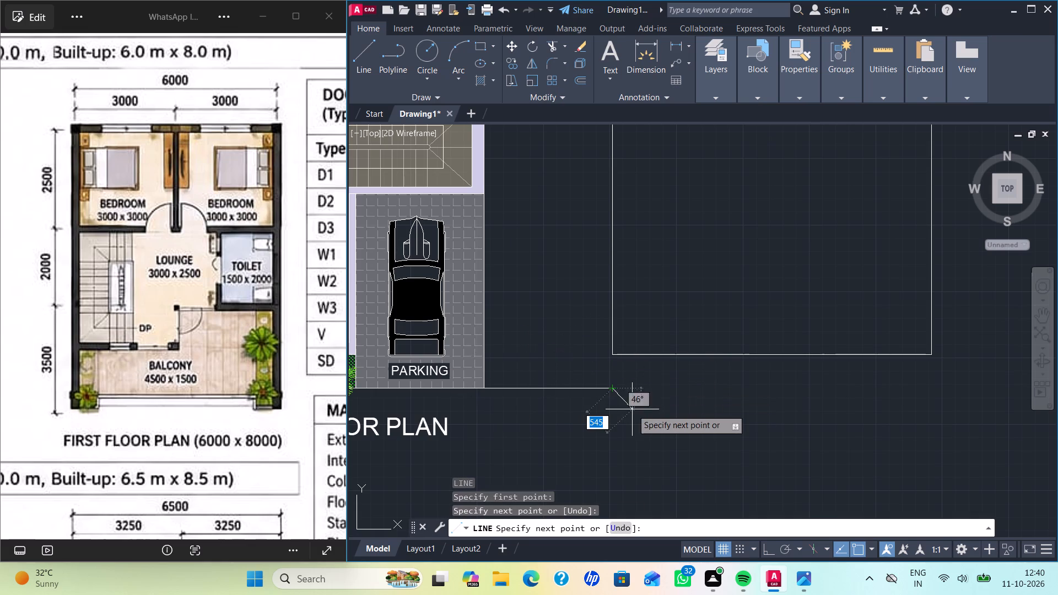
{"action": "key", "text": "Escape"}
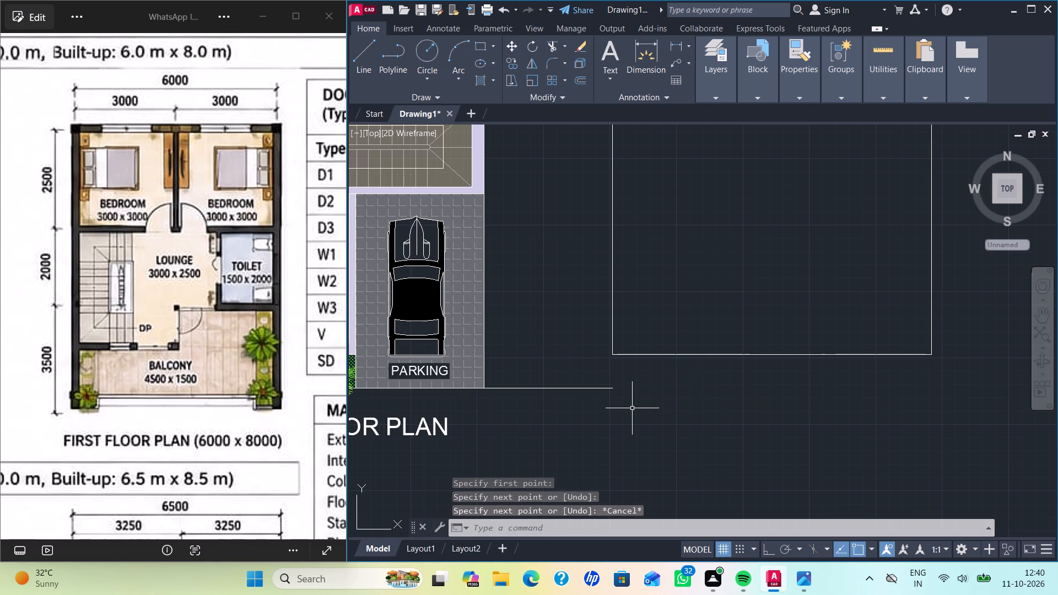
Stretch the first-floor outline's bottom edge down to the guide line, level with the bottom of the ground-floor plan.
{"action": "left_click", "coordinate": [749, 354]}
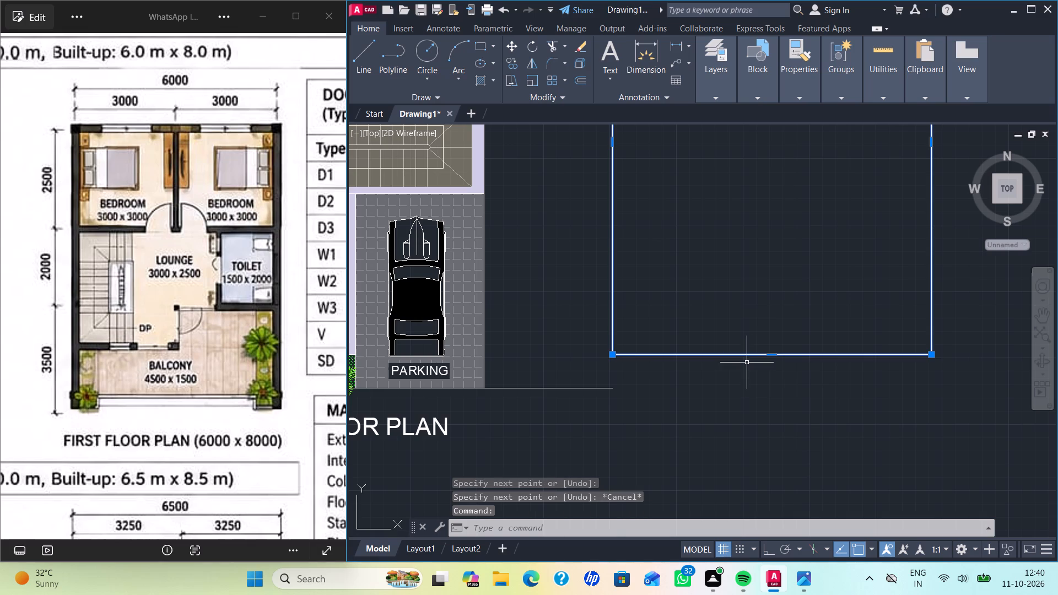
{"action": "left_click", "coordinate": [774, 356]}
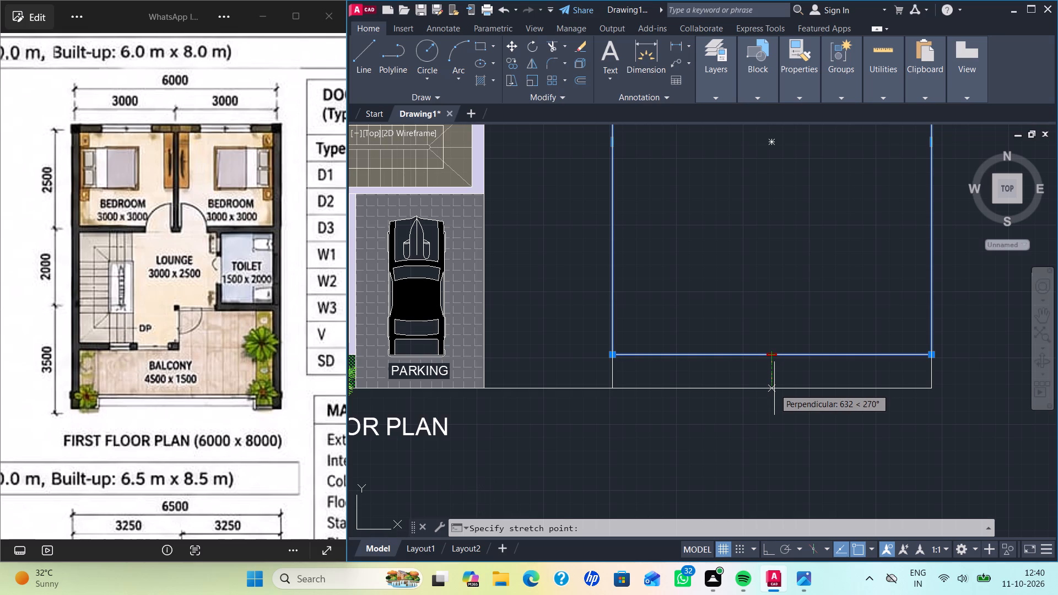
{"action": "left_click", "coordinate": [774, 388]}
{"action": "key", "text": "Escape"}
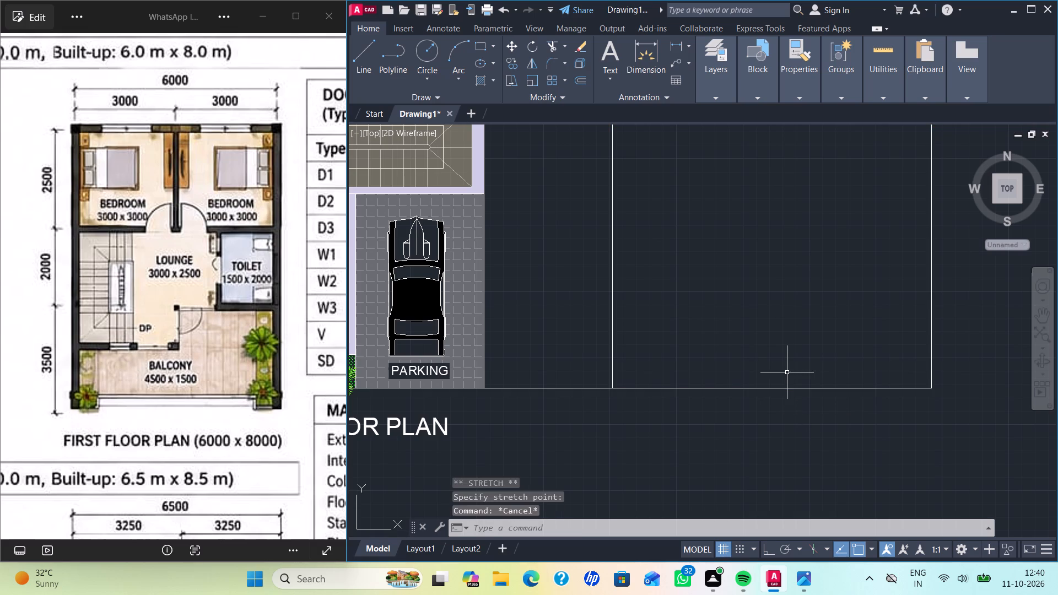
Delete the horizontal guide line between the two plans.
{"action": "scroll", "coordinate": [632, 404], "scroll_direction": "up", "scroll_amount": 3}
{"action": "scroll", "coordinate": [535, 365], "scroll_direction": "up", "scroll_amount": 1}
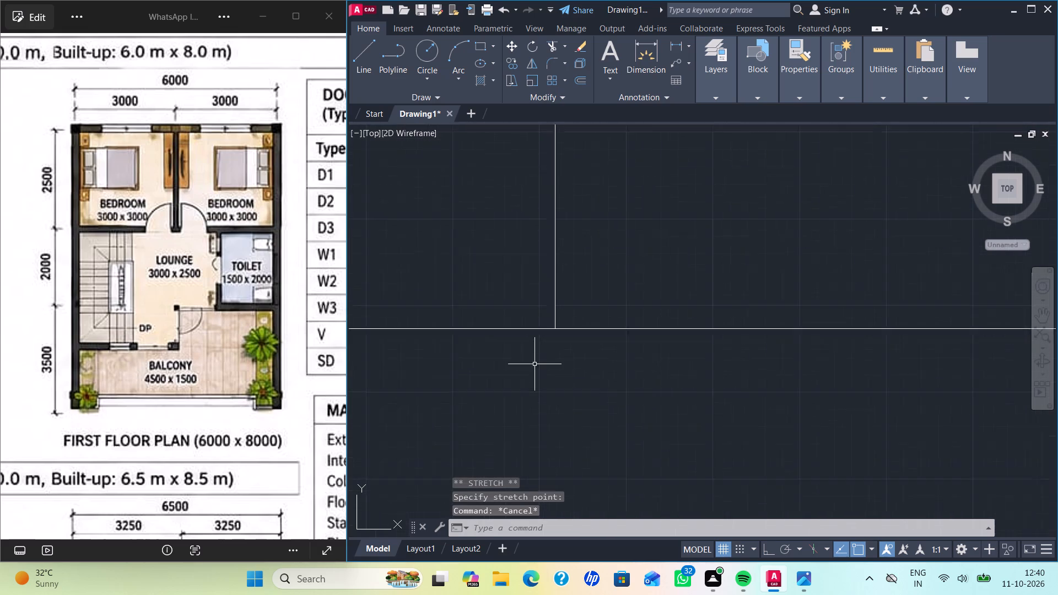
{"action": "scroll", "coordinate": [535, 364], "scroll_direction": "up", "scroll_amount": 2}
{"action": "scroll", "coordinate": [522, 295], "scroll_direction": "up", "scroll_amount": 4}
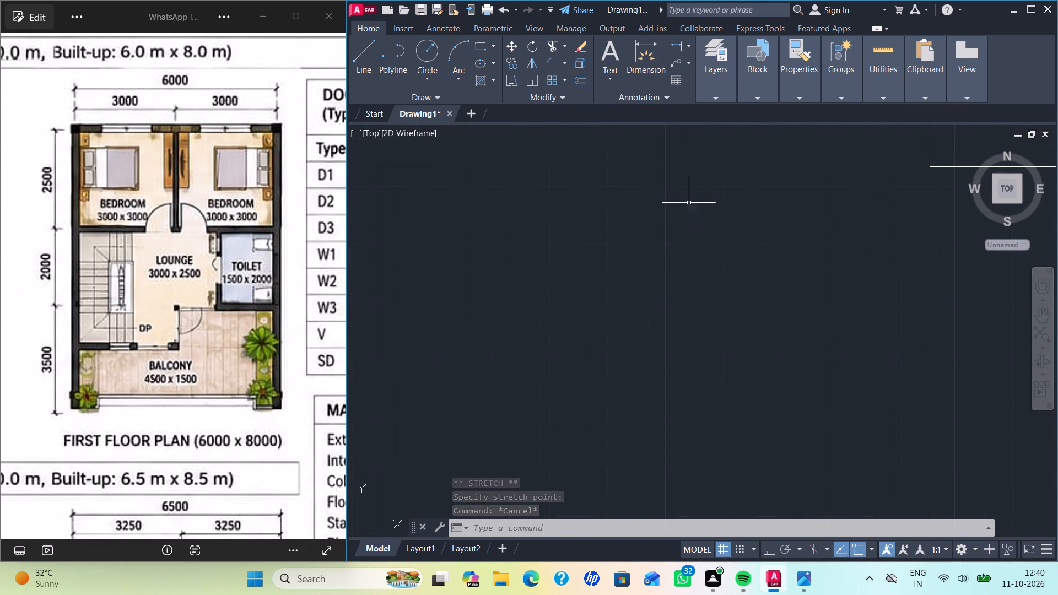
{"action": "left_click", "coordinate": [709, 166]}
{"action": "key", "text": "Delete"}
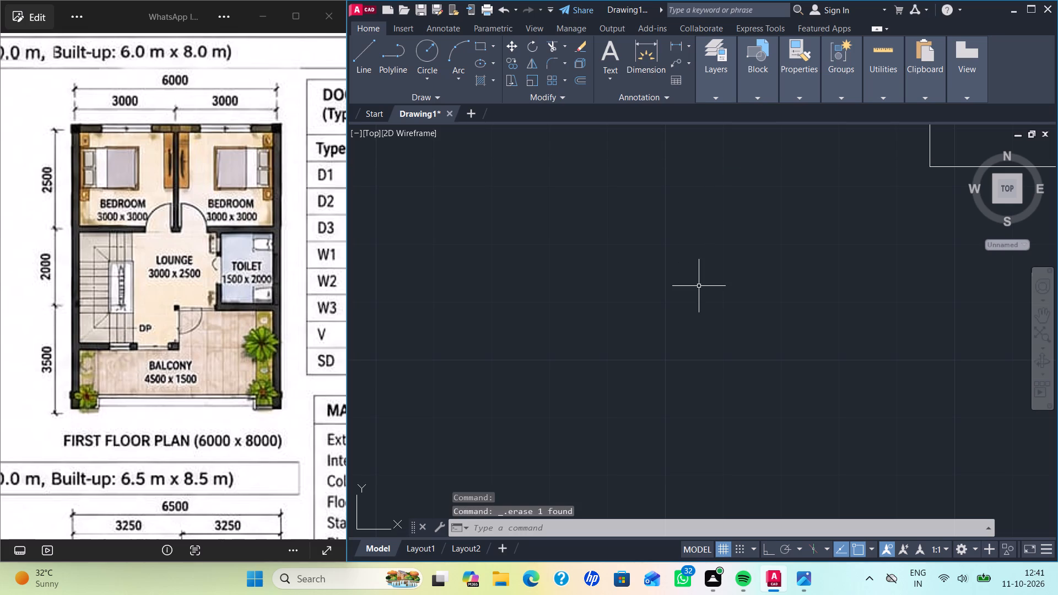
Switch to the reference image and examine House Type A's first-floor plan and the material specifications beside it.
{"action": "scroll", "coordinate": [743, 306], "scroll_direction": "down", "scroll_amount": 9}
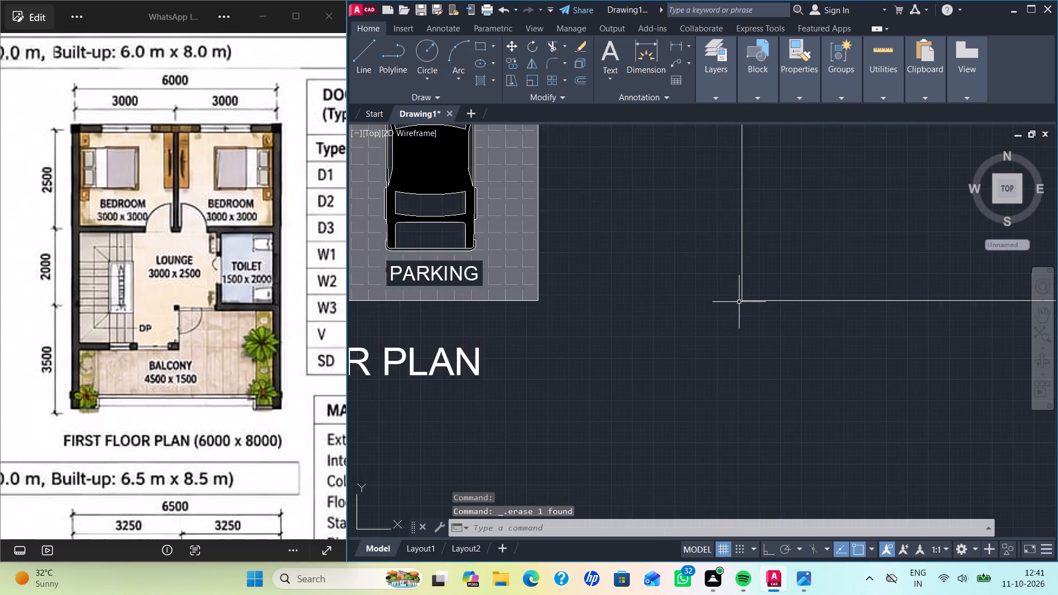
{"action": "scroll", "coordinate": [739, 302], "scroll_direction": "down", "scroll_amount": 3}
{"action": "middle_click_drag", "start_coordinate": [883, 282], "coordinate": [808, 321]}
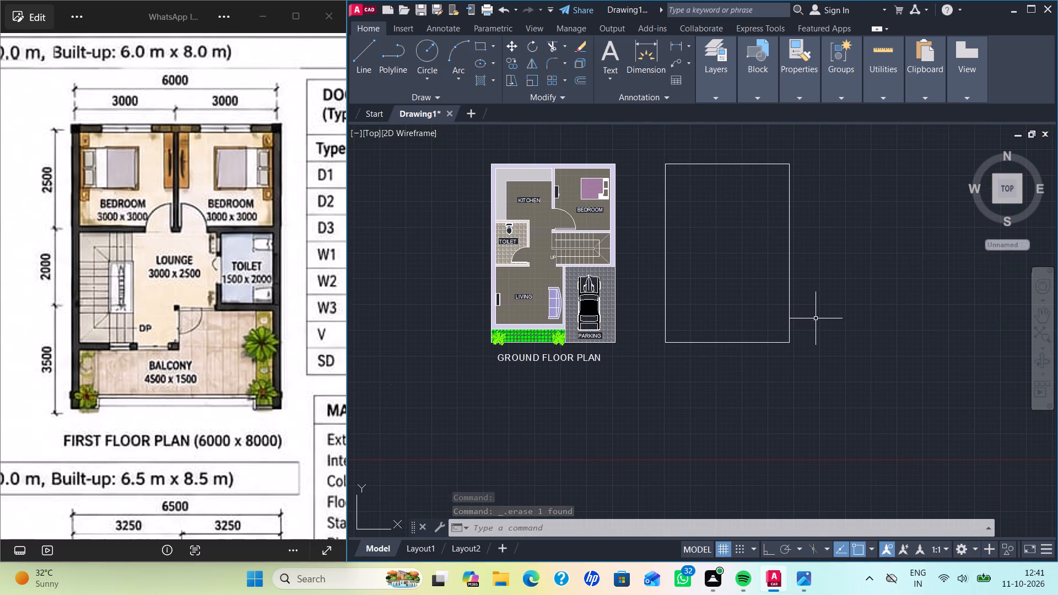
{"action": "scroll", "coordinate": [182, 307], "scroll_direction": "down", "scroll_amount": 6}
{"action": "middle_click_drag", "start_coordinate": [133, 272], "coordinate": [202, 272]}
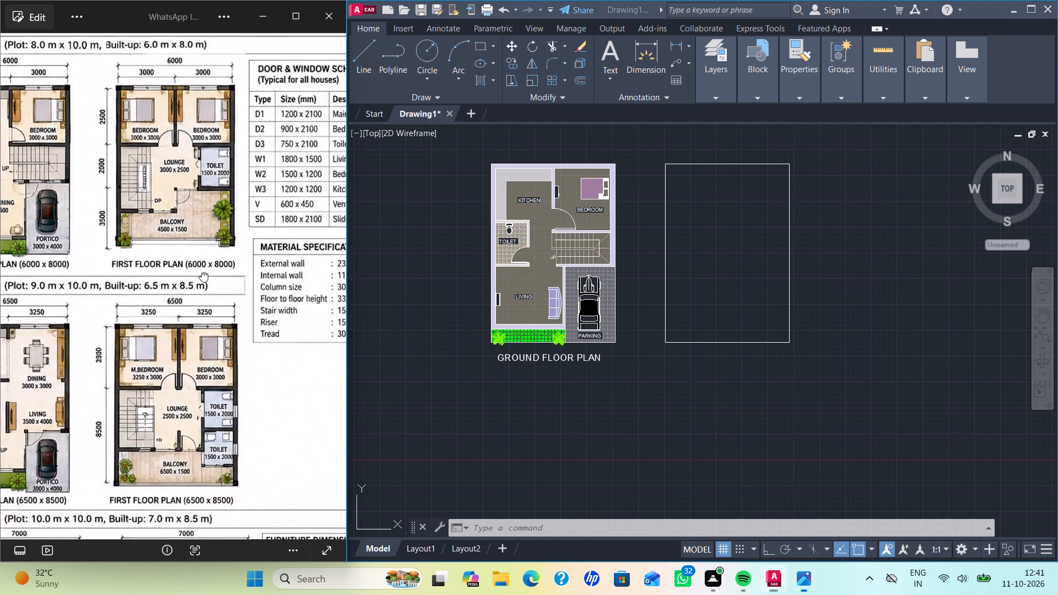
{"action": "middle_click_drag", "start_coordinate": [202, 272], "coordinate": [276, 283]}
{"action": "middle_click_drag", "start_coordinate": [219, 251], "coordinate": [134, 251]}
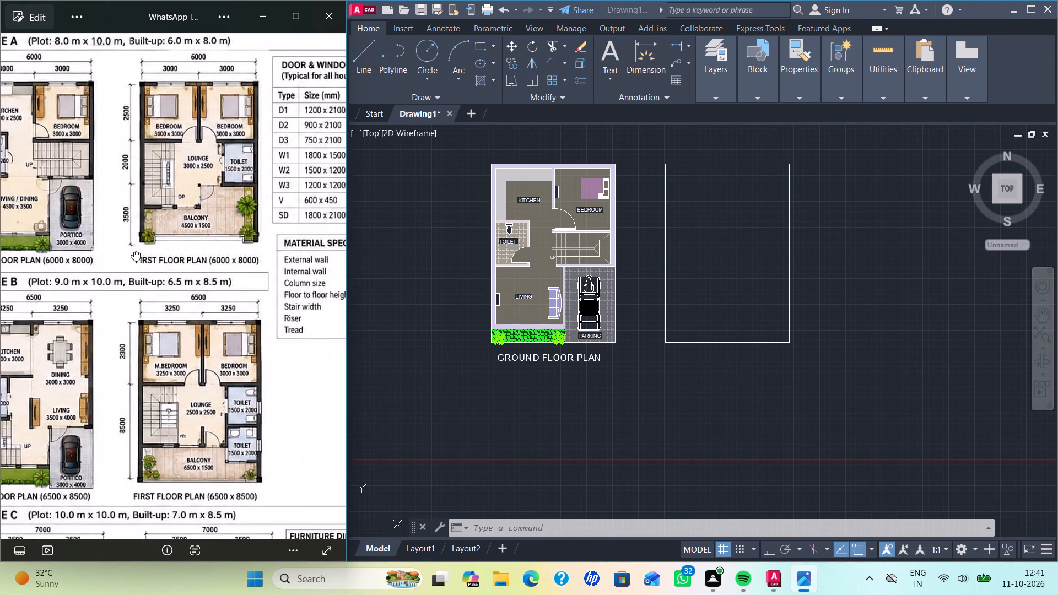
{"action": "middle_click_drag", "start_coordinate": [134, 251], "coordinate": [177, 256]}
{"action": "middle_click_drag", "start_coordinate": [242, 250], "coordinate": [169, 250]}
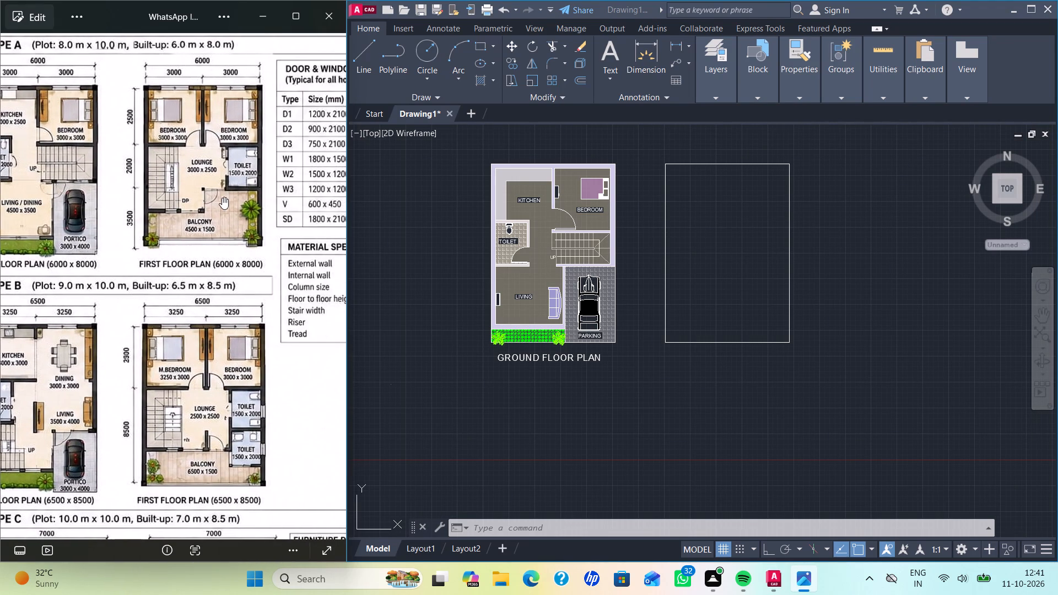
{"action": "scroll", "coordinate": [222, 197], "scroll_direction": "up", "scroll_amount": 3}
{"action": "middle_click_drag", "start_coordinate": [245, 218], "coordinate": [193, 331]}
{"action": "scroll", "coordinate": [177, 244], "scroll_direction": "up", "scroll_amount": 1}
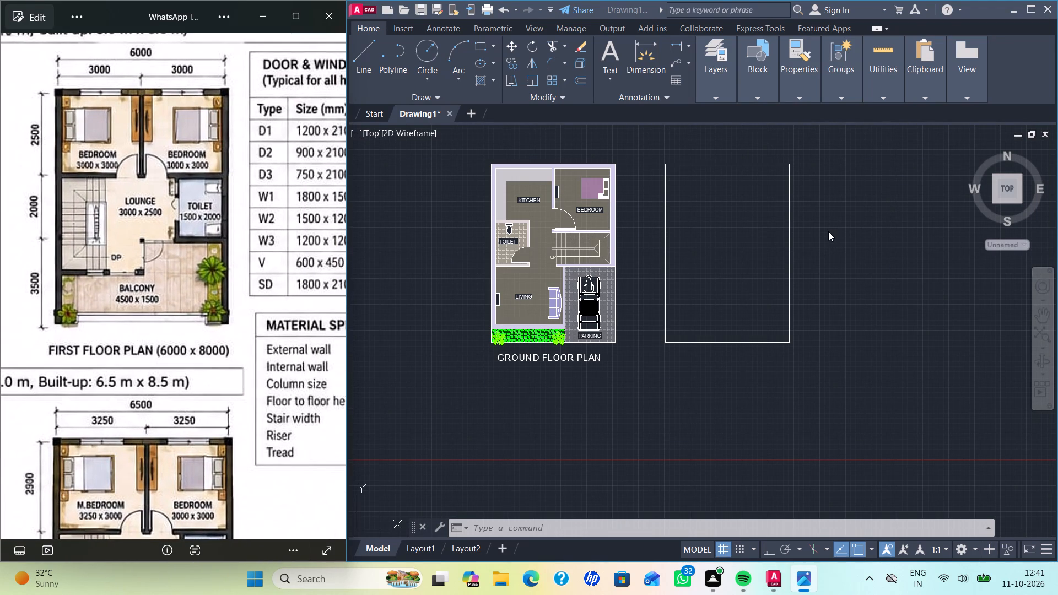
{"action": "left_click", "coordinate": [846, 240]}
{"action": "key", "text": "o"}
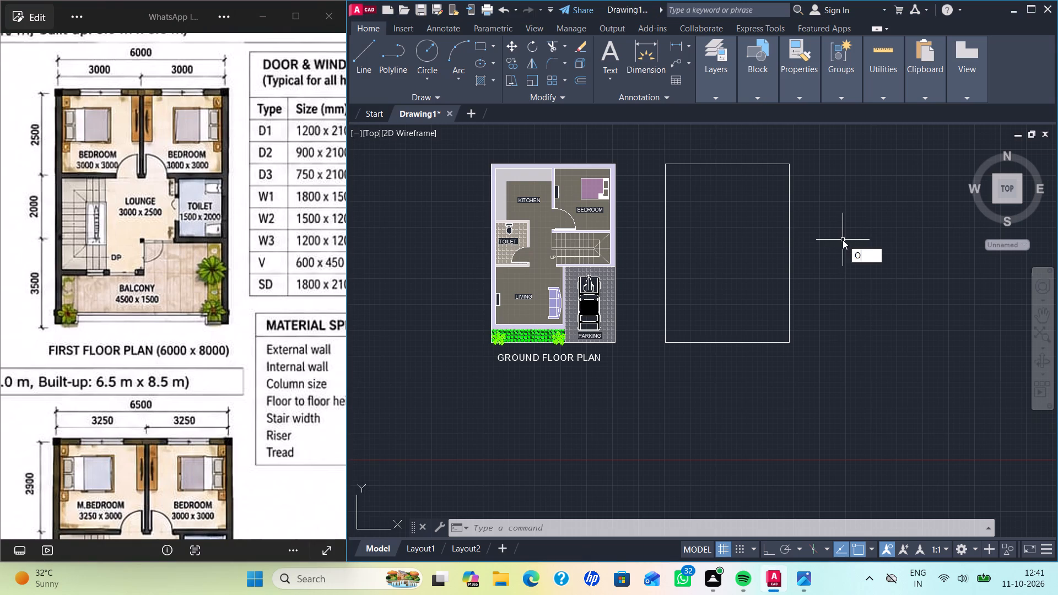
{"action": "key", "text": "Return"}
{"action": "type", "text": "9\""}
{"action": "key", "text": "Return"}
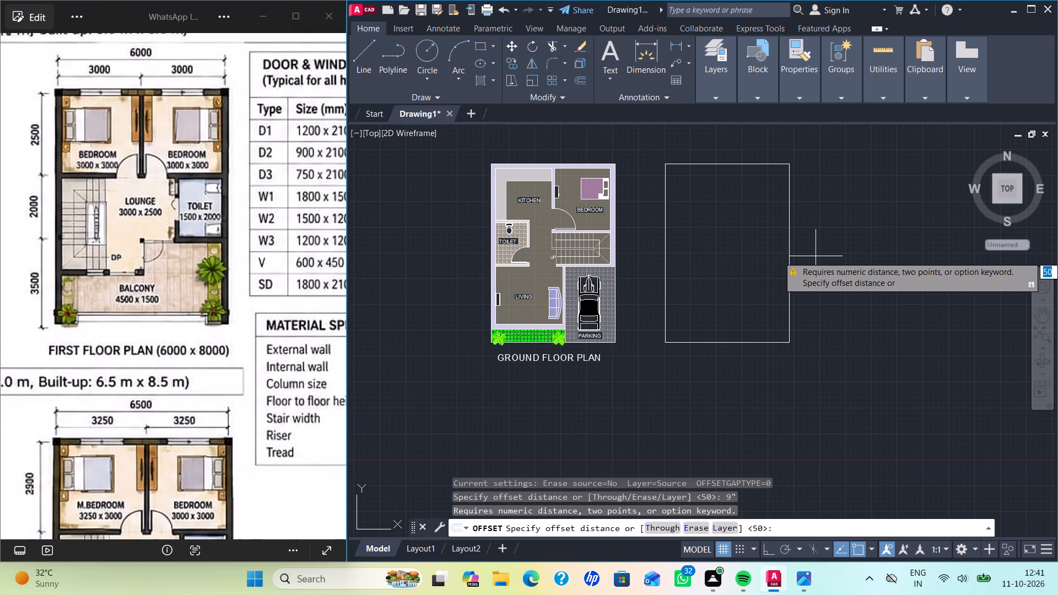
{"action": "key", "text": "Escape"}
In AutoCAD, offset the first-floor outline inward by 230 for the external wall thickness.
{"action": "key", "text": "o"}
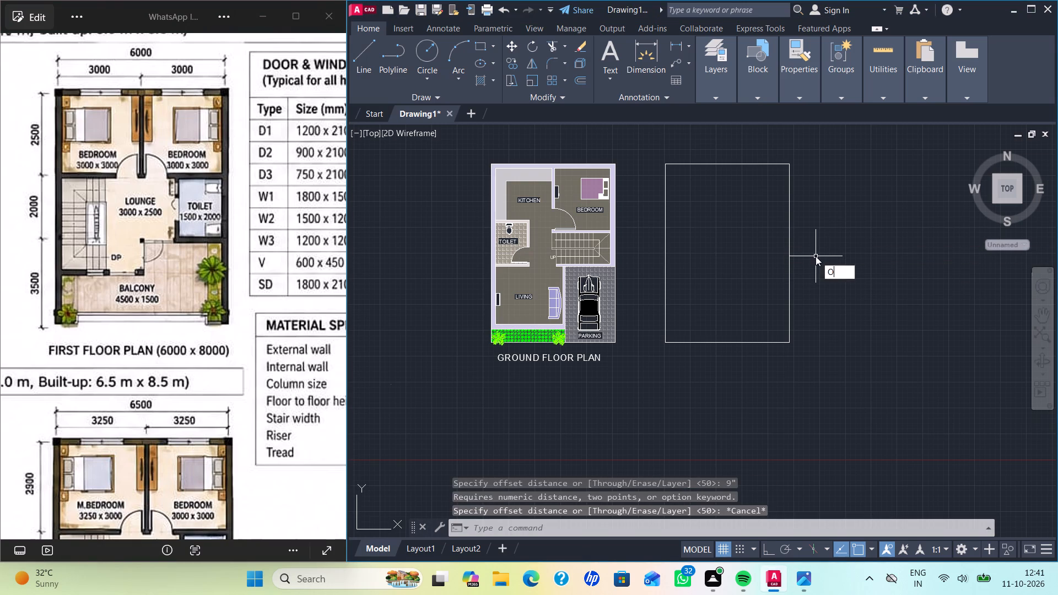
{"action": "key", "text": "Return"}
{"action": "type", "text": "230"}
{"action": "key", "text": "Return"}
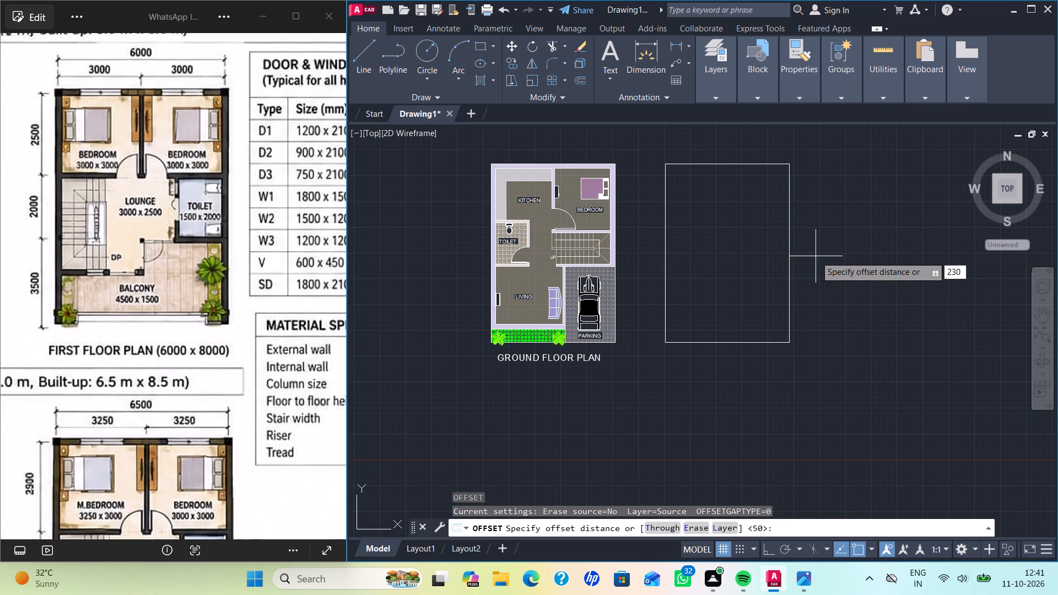
{"action": "left_click", "coordinate": [789, 192]}
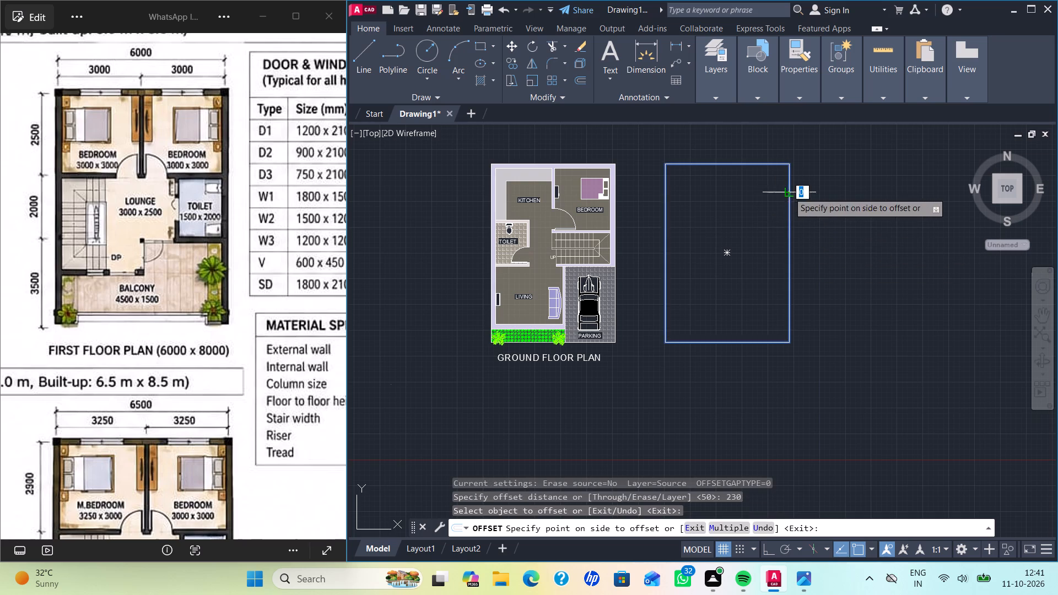
{"action": "left_click", "coordinate": [749, 219]}
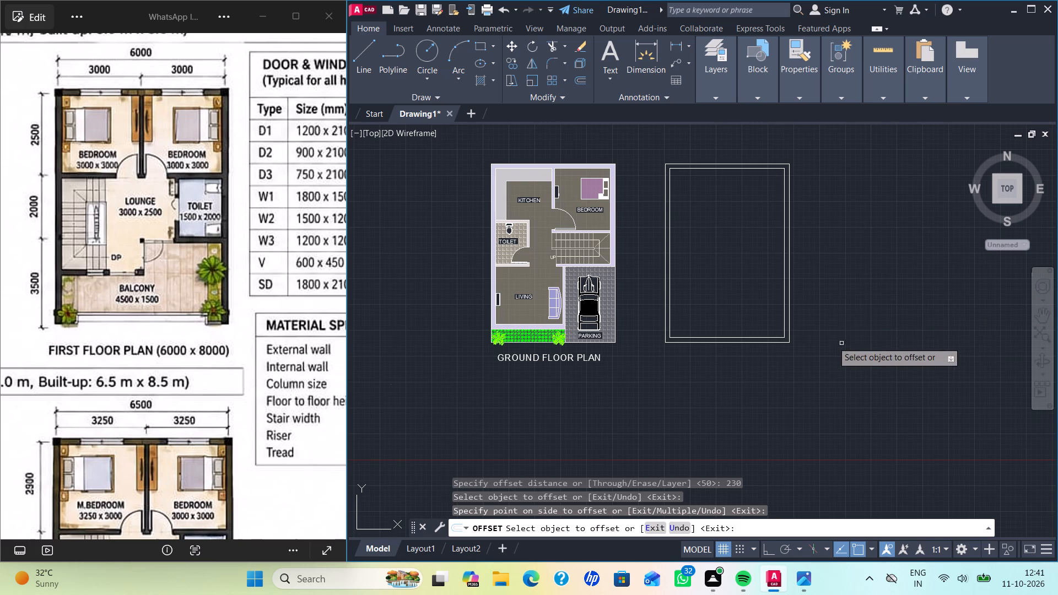
{"action": "key", "text": "Escape"}
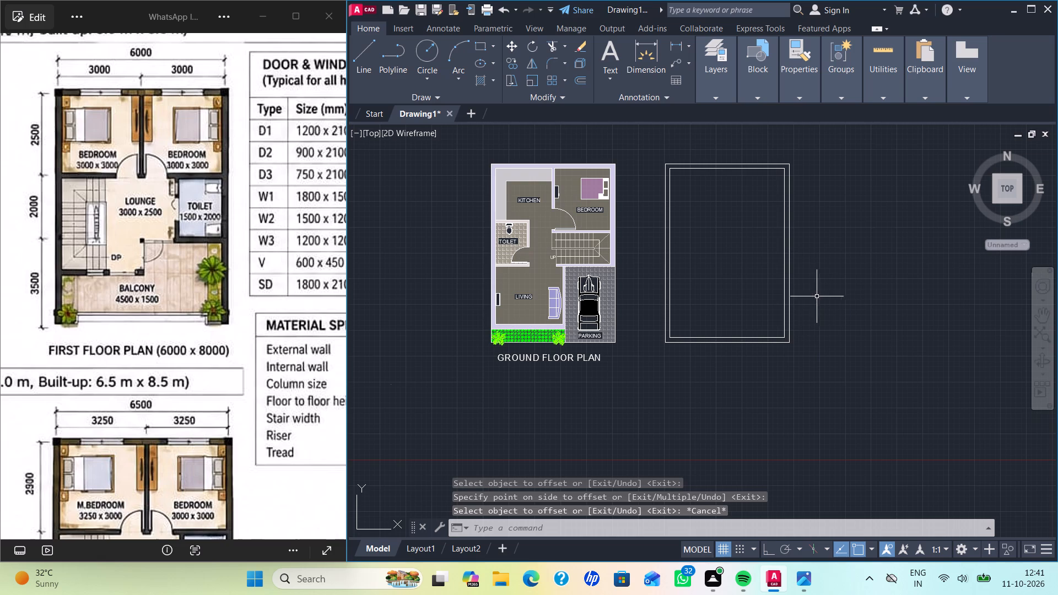
{"action": "middle_click_drag", "start_coordinate": [779, 301], "coordinate": [779, 327]}
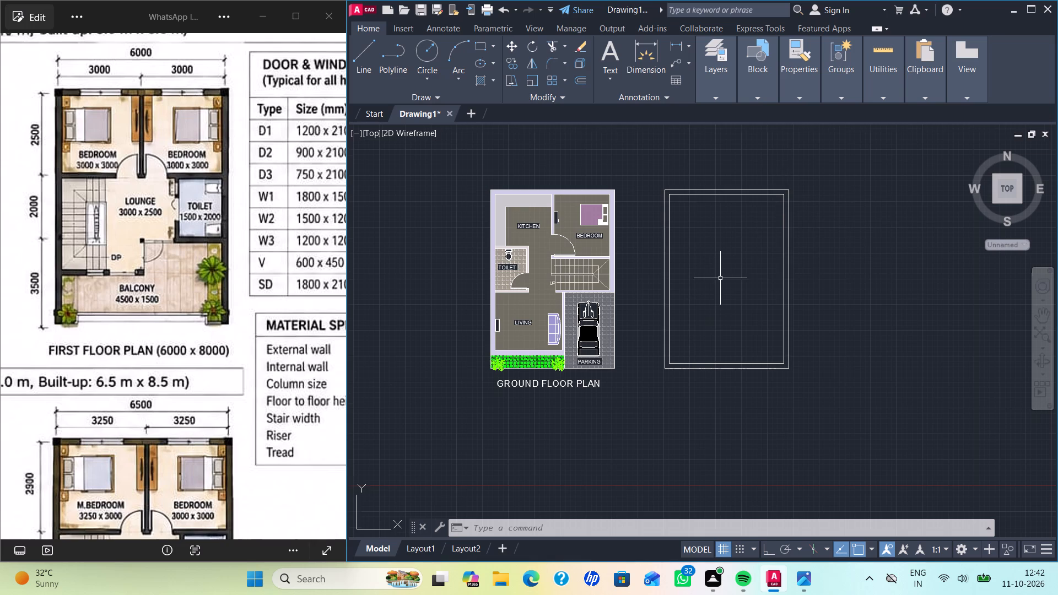
Draw a vertical centre line between the midpoints of the first-floor plan's inner top and bottom wall lines.
{"action": "scroll", "coordinate": [720, 278], "scroll_direction": "up", "scroll_amount": 1}
{"action": "middle_click_drag", "start_coordinate": [724, 282], "coordinate": [571, 299]}
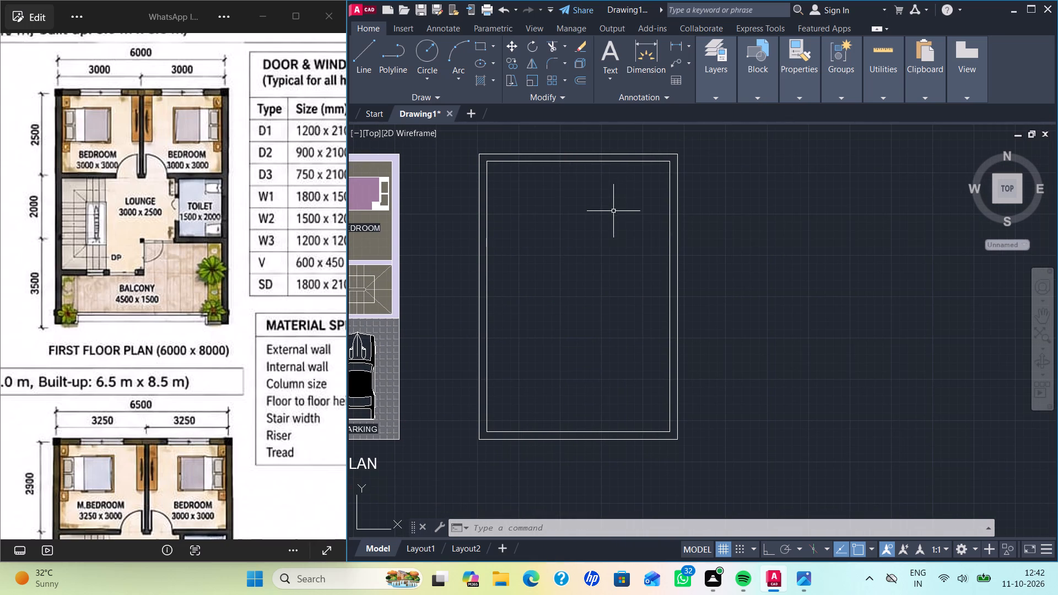
{"action": "key", "text": "l"}
{"action": "key", "text": "Return"}
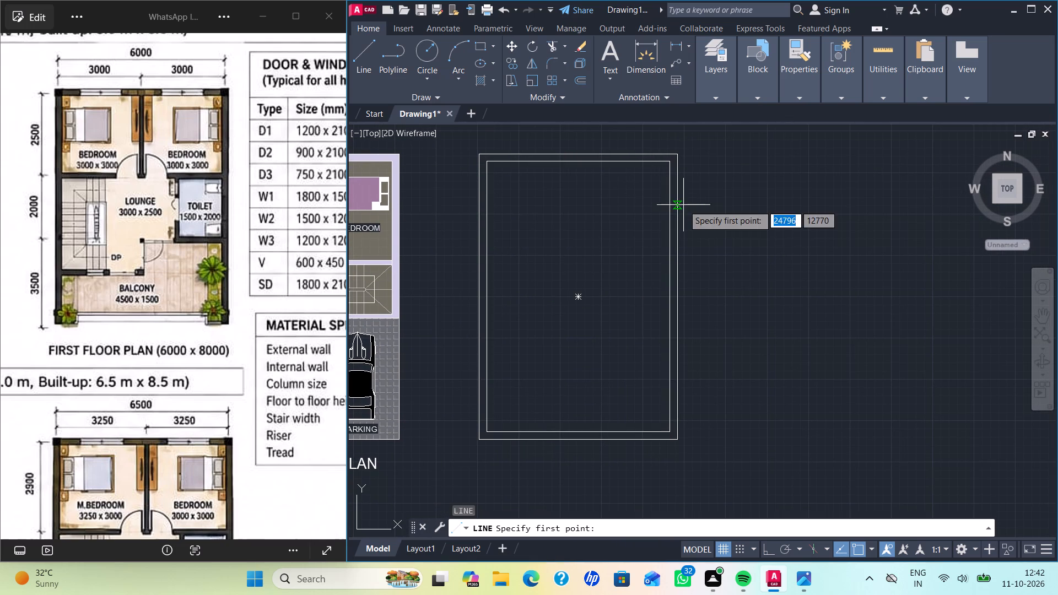
{"action": "left_click_drag", "start_coordinate": [576, 160], "coordinate": [573, 172]}
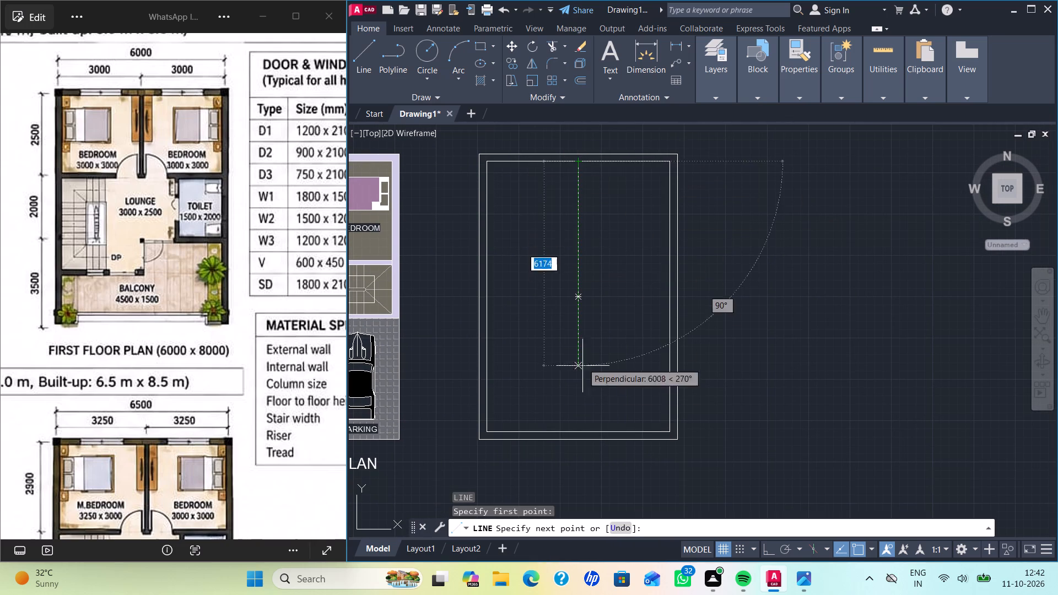
{"action": "left_click", "coordinate": [578, 432]}
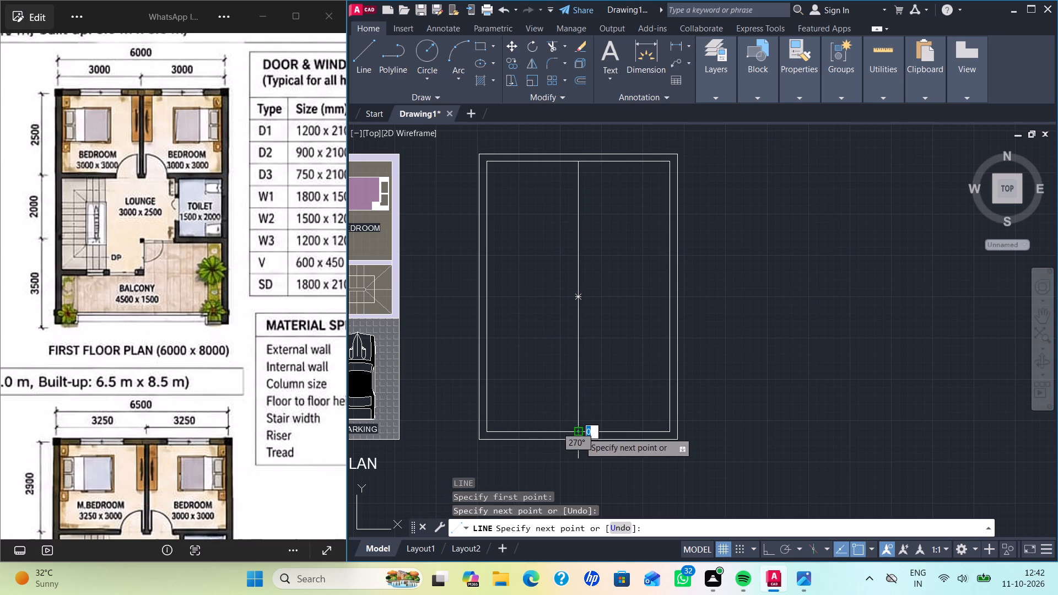
{"action": "key", "text": "Escape"}
Offset the vertical centre line by 60 to both sides for the dividing wall between the bedrooms.
{"action": "key", "text": "o"}
{"action": "key", "text": "Return"}
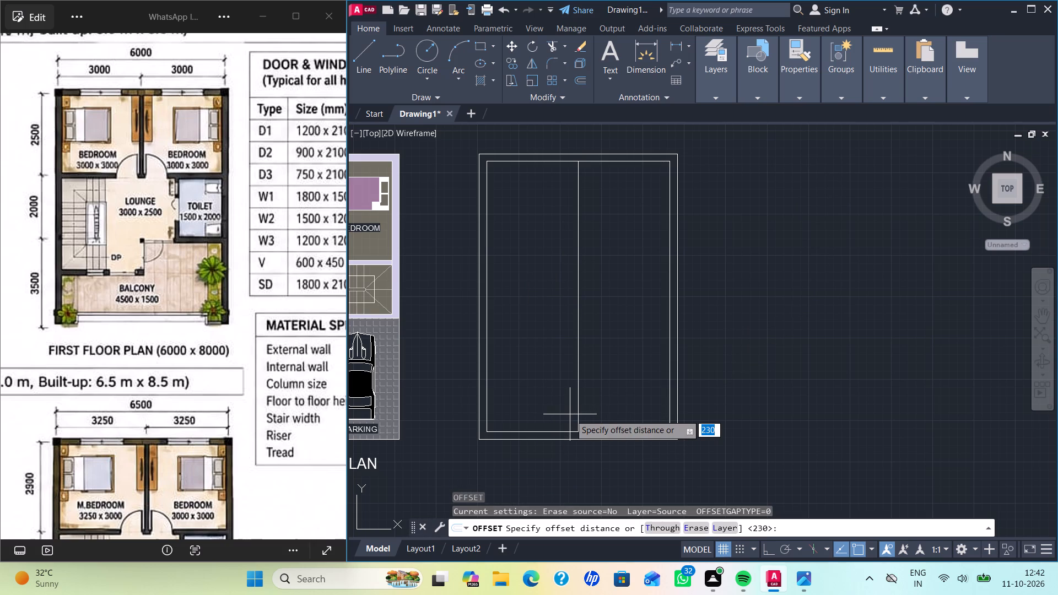
{"action": "type", "text": "60"}
{"action": "key", "text": "Return"}
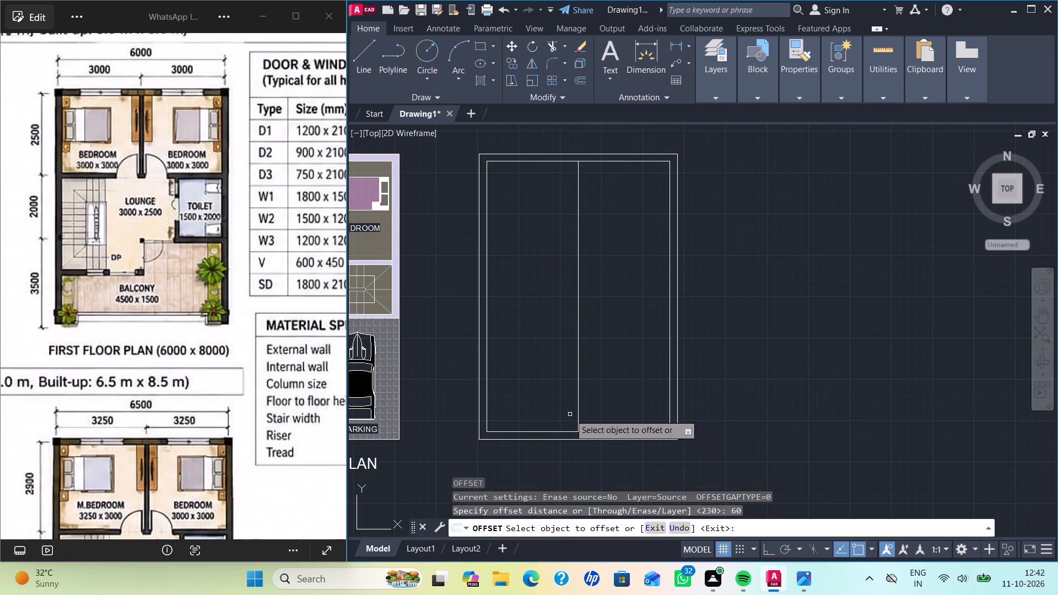
{"action": "left_click", "coordinate": [577, 220]}
{"action": "left_click", "coordinate": [608, 218]}
{"action": "left_click", "coordinate": [577, 226]}
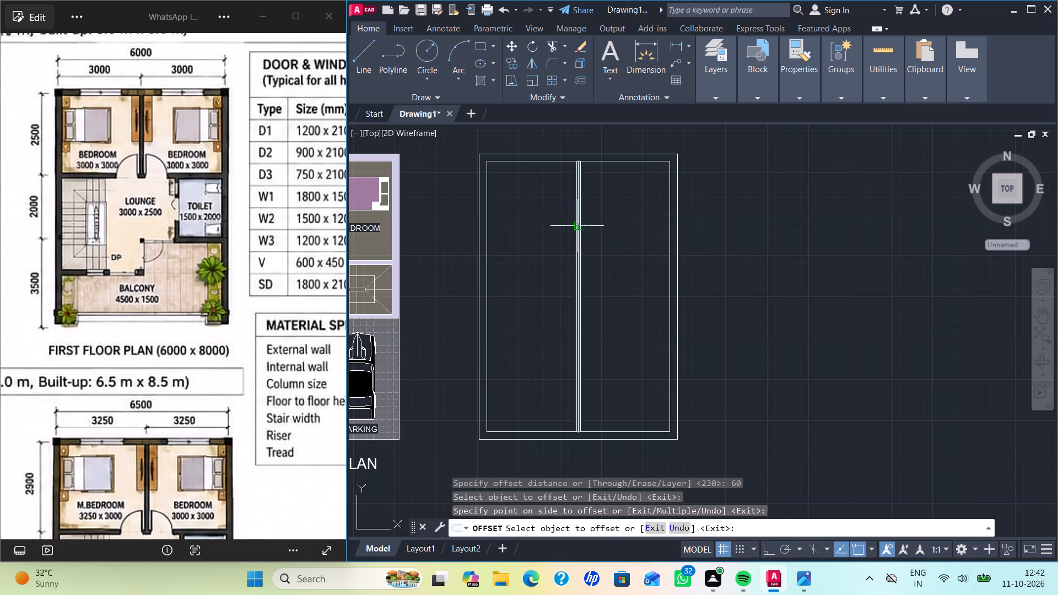
{"action": "left_click", "coordinate": [549, 231]}
{"action": "scroll", "coordinate": [606, 246], "scroll_direction": "up", "scroll_amount": 2}
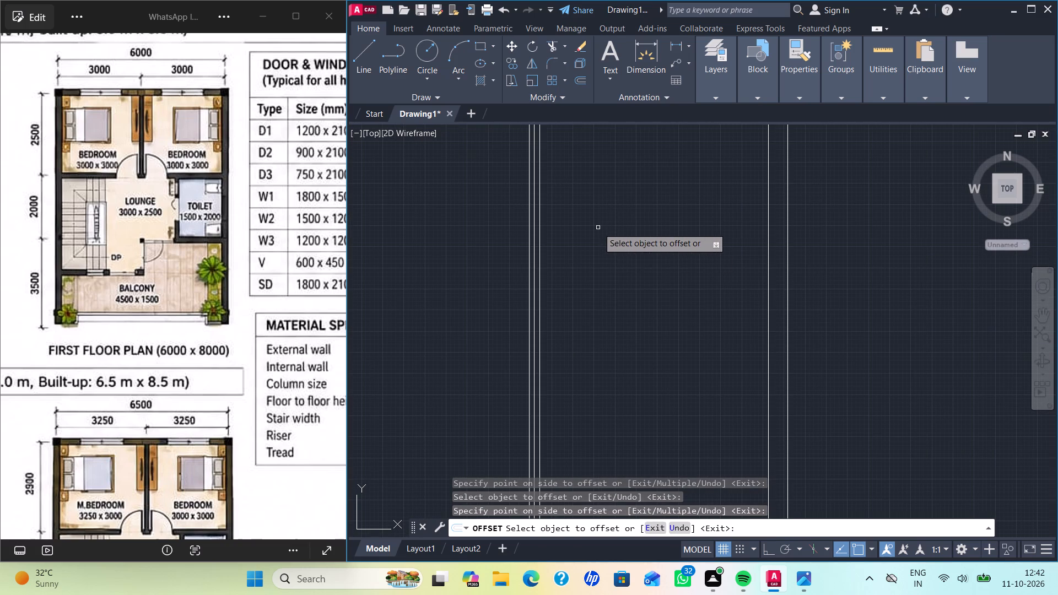
{"action": "key", "text": "Escape"}
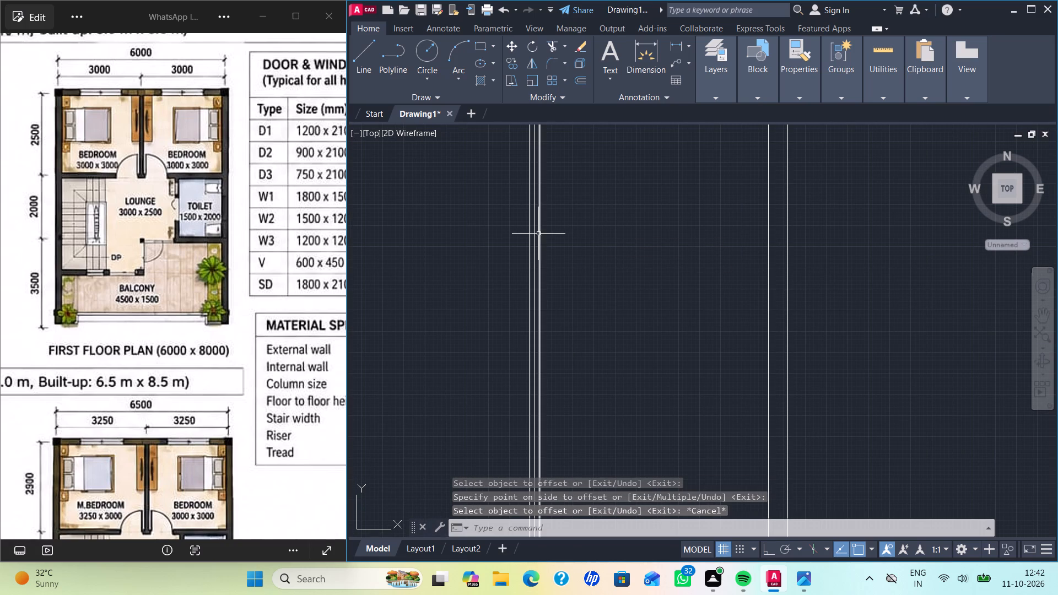
Delete the original centre line between the two offset wall lines.
{"action": "left_click", "coordinate": [535, 236]}
{"action": "key", "text": "Delete"}
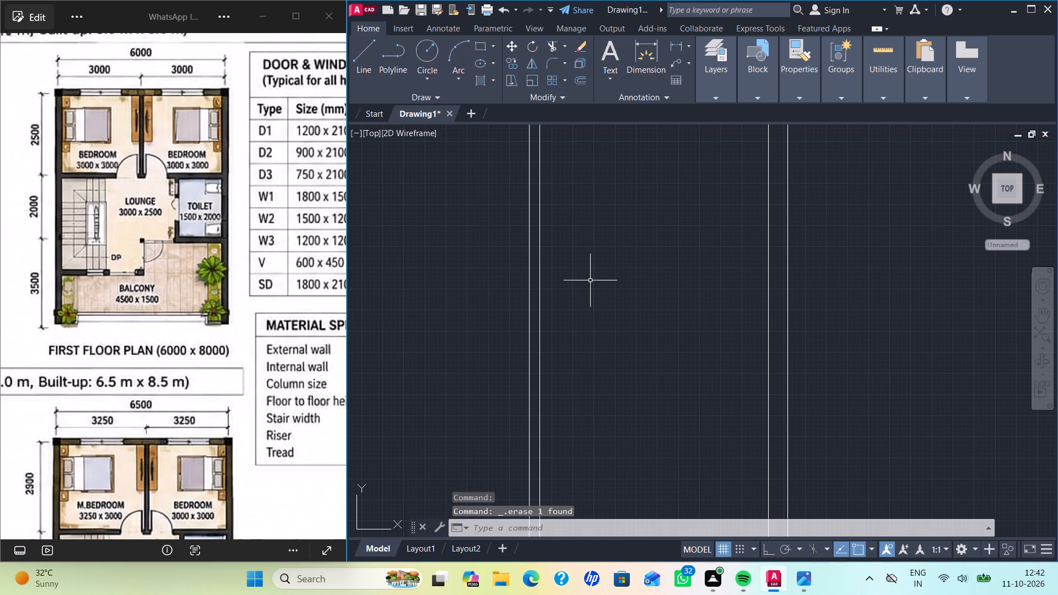
{"action": "scroll", "coordinate": [590, 280], "scroll_direction": "down", "scroll_amount": 4}
{"action": "scroll", "coordinate": [603, 275], "scroll_direction": "up", "scroll_amount": 2}
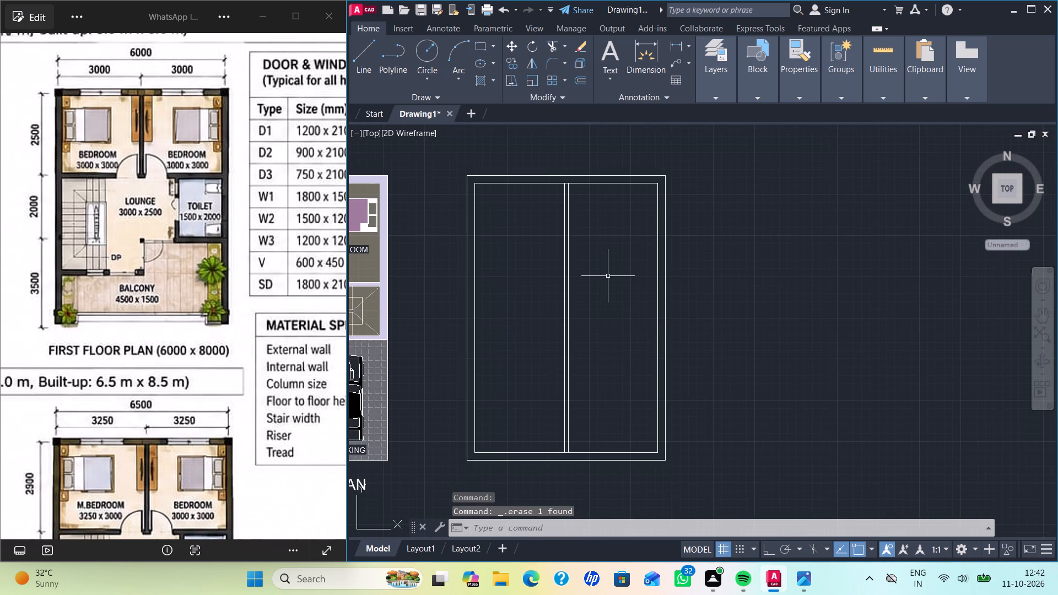
{"action": "middle_click_drag", "start_coordinate": [619, 276], "coordinate": [615, 261]}
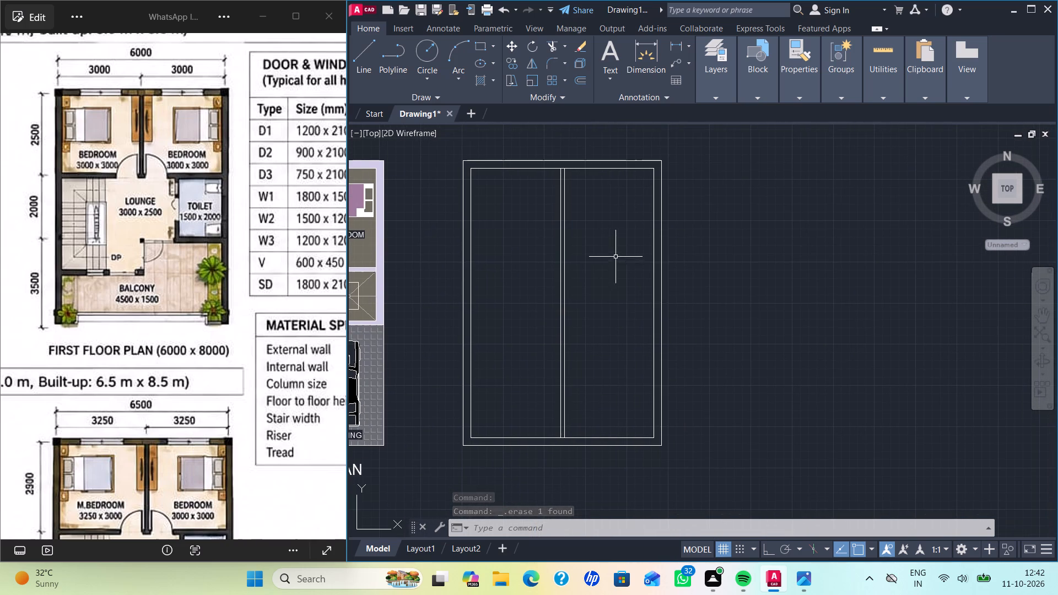
{"action": "key", "text": "Escape"}
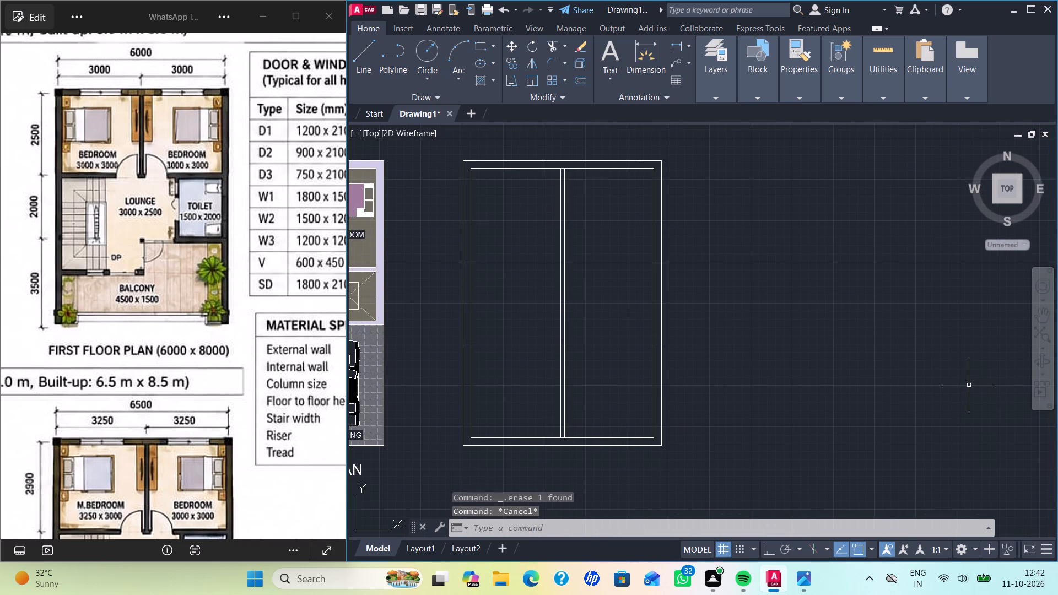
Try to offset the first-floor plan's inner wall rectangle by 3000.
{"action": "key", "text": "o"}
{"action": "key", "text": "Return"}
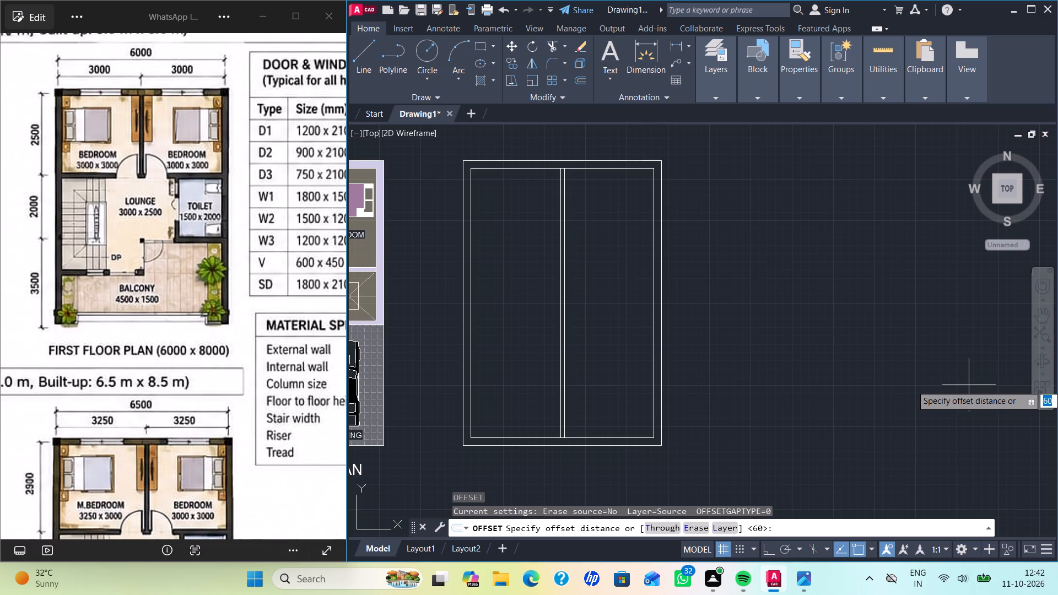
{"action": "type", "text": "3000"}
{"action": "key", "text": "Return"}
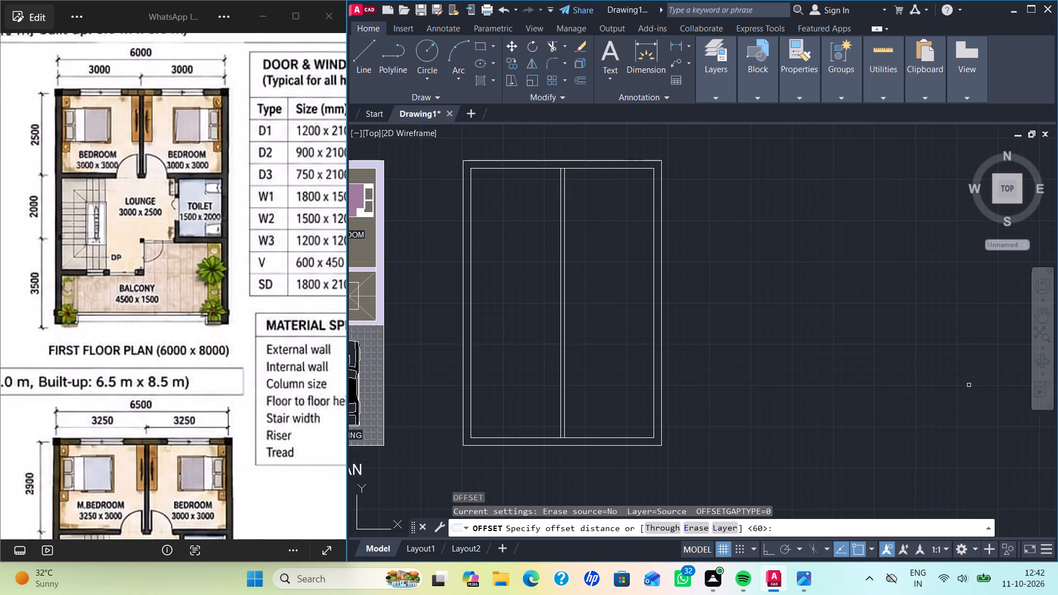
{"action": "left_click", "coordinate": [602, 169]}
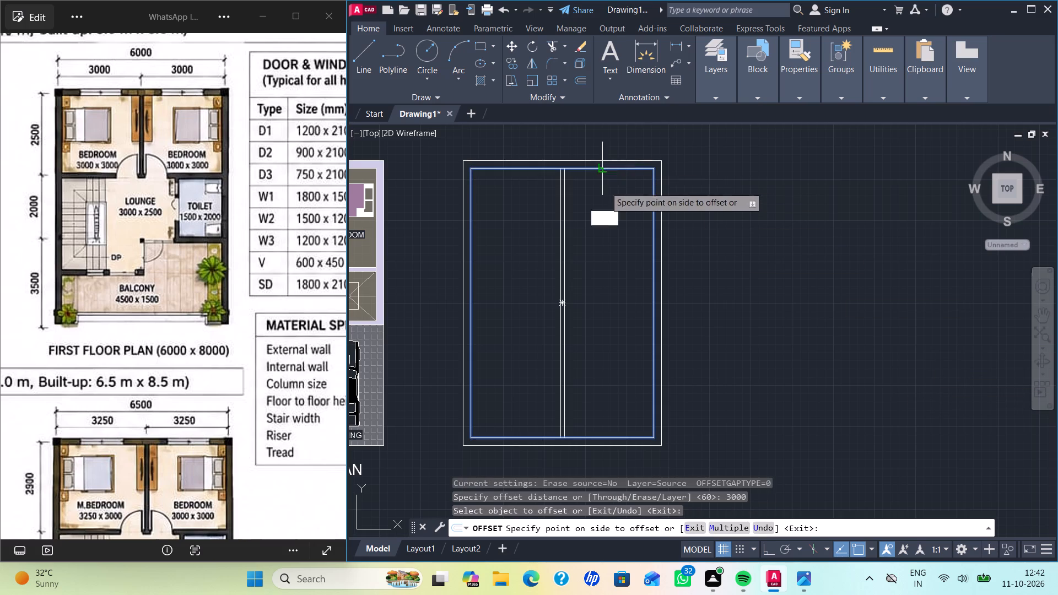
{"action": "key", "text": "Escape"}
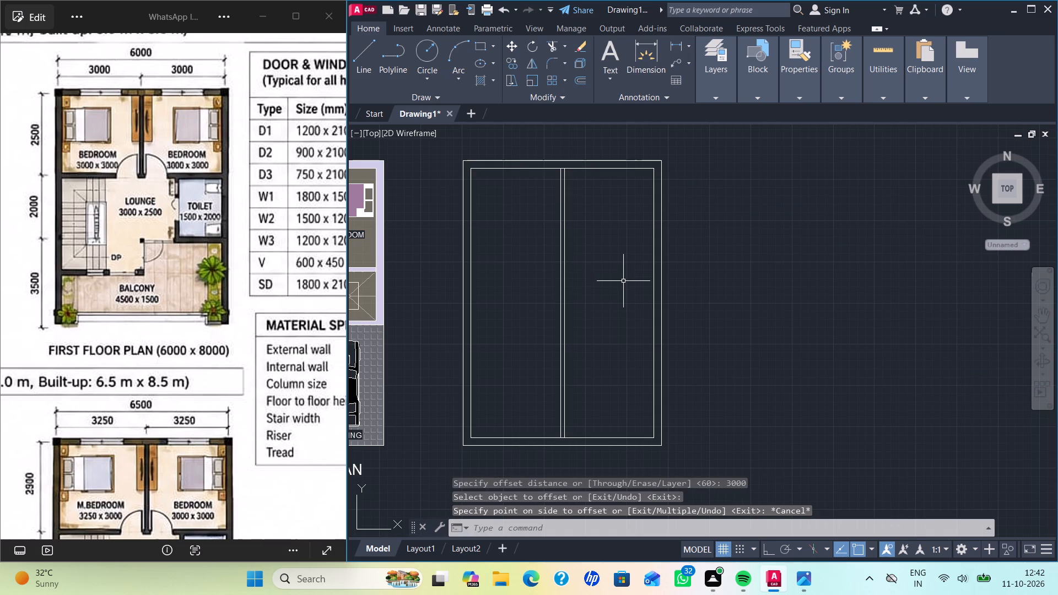
Explode the first-floor plan's outer and inner wall rectangles into separate lines.
{"action": "left_click", "coordinate": [639, 247]}
{"action": "left_click", "coordinate": [589, 135]}
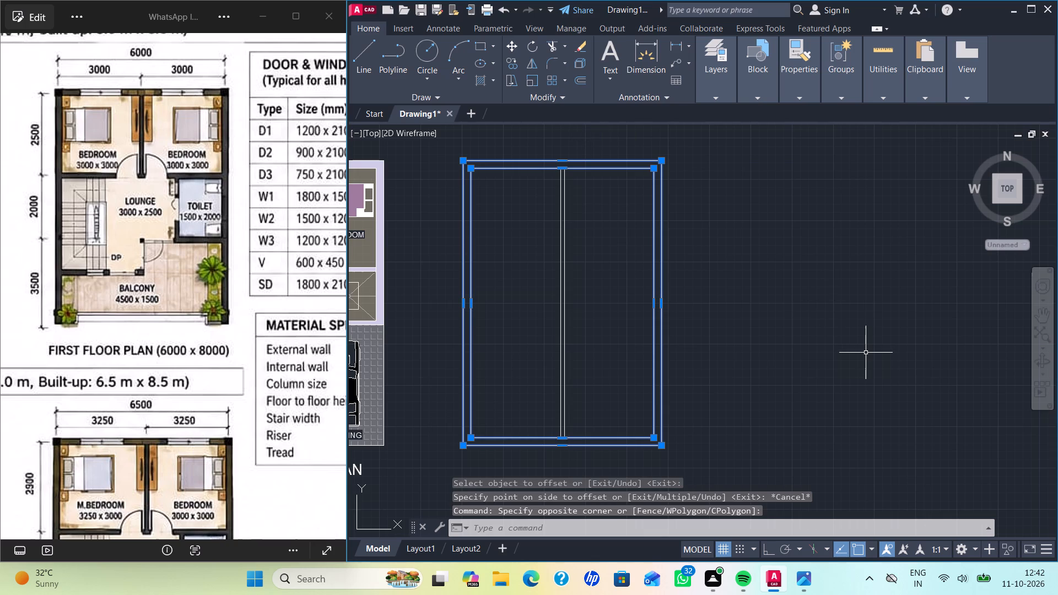
{"action": "key", "text": "x"}
{"action": "key", "text": "Return"}
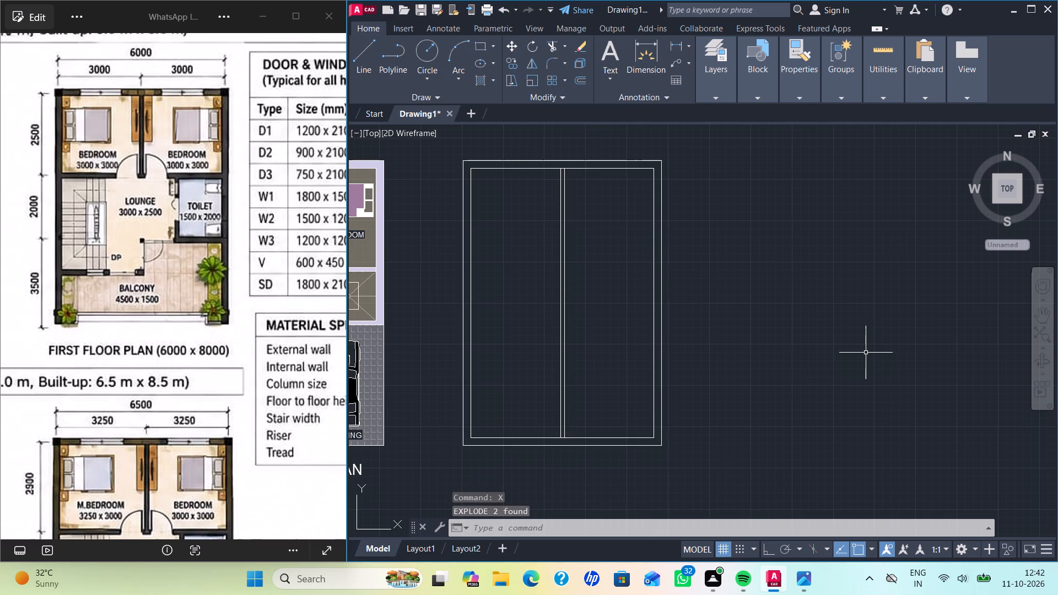
Offset the inner top wall line 3000 downward, and the new line another 120, to form the wall below the bedrooms.
{"action": "key", "text": "o"}
{"action": "key", "text": "Return"}
{"action": "key", "text": "Return"}
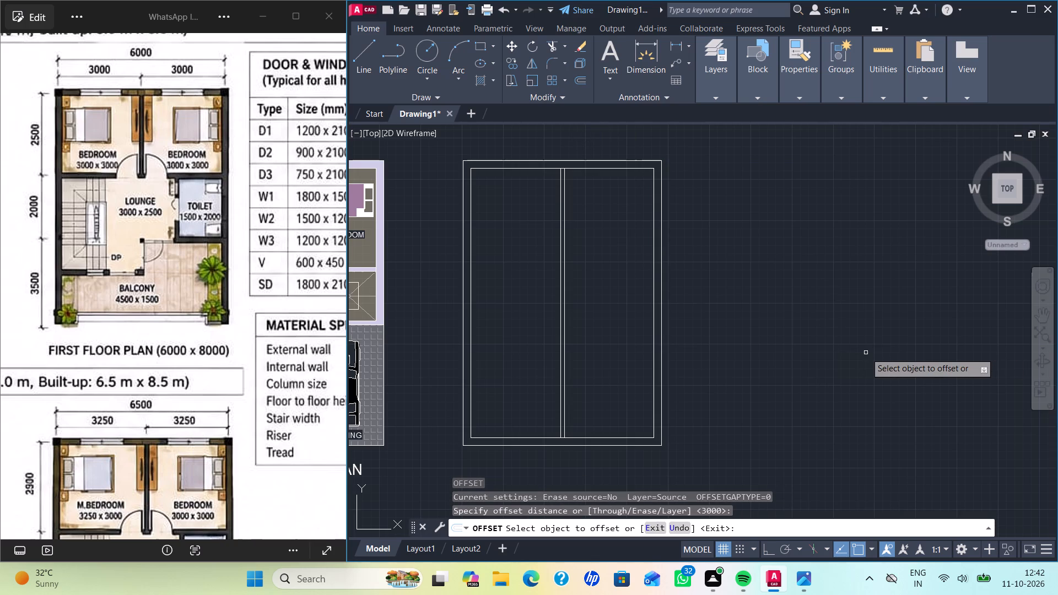
{"action": "left_click", "coordinate": [597, 169]}
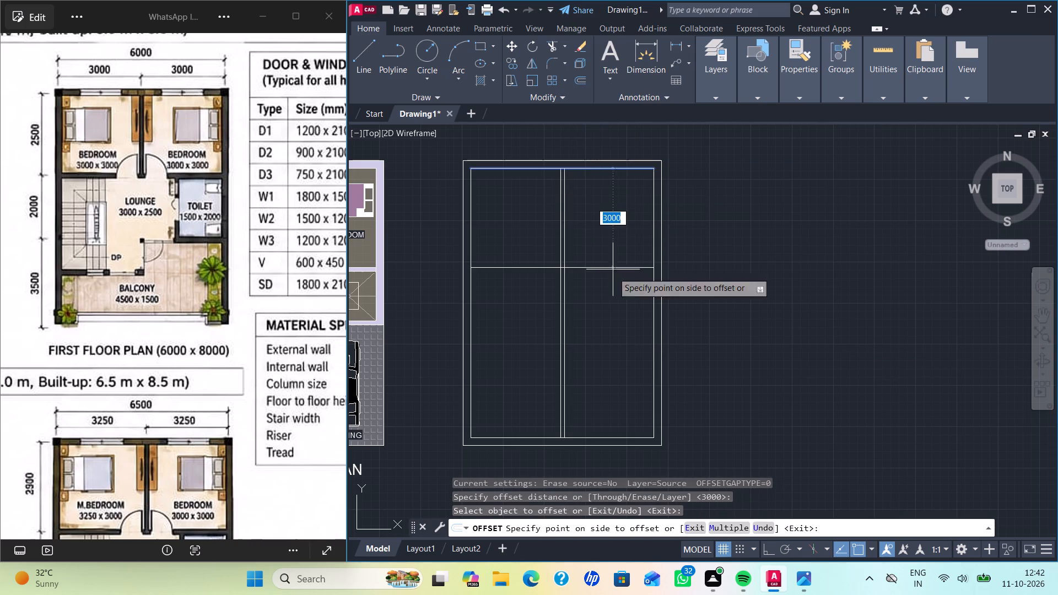
{"action": "left_click", "coordinate": [612, 309]}
{"action": "left_click", "coordinate": [614, 269]}
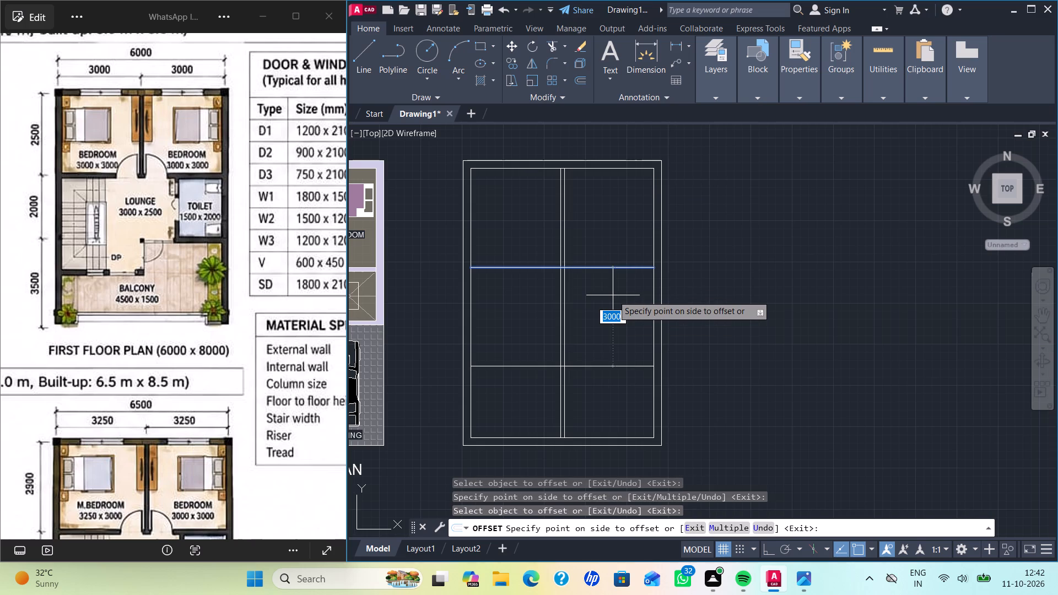
{"action": "type", "text": "120"}
{"action": "key", "text": "Return"}
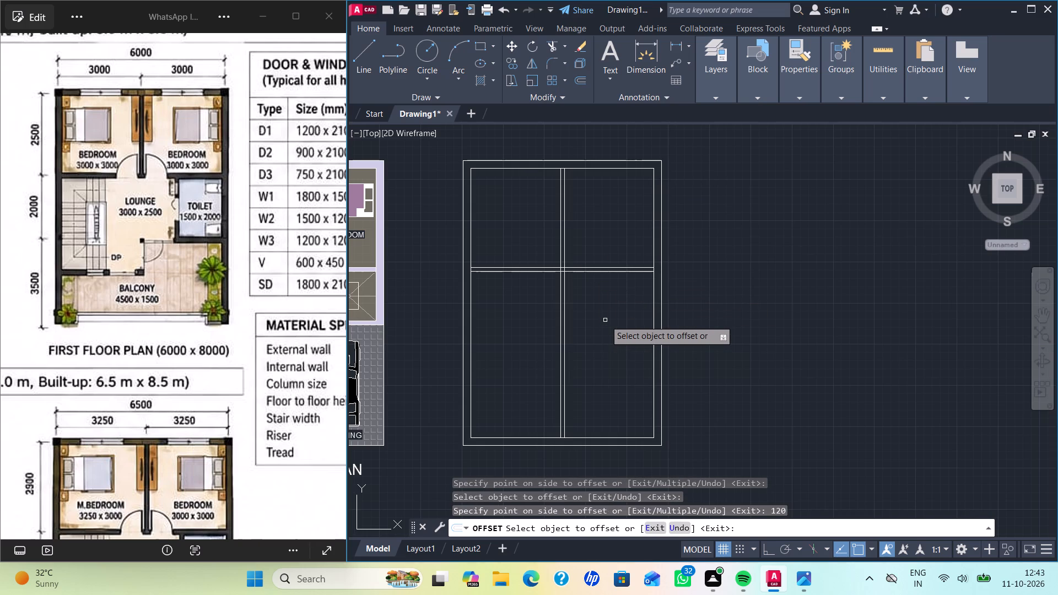
Trim away the parts of the two bedroom dividing wall lines that extend below the horizontal bedroom wall.
{"action": "middle_click_drag", "start_coordinate": [606, 324], "coordinate": [613, 277]}
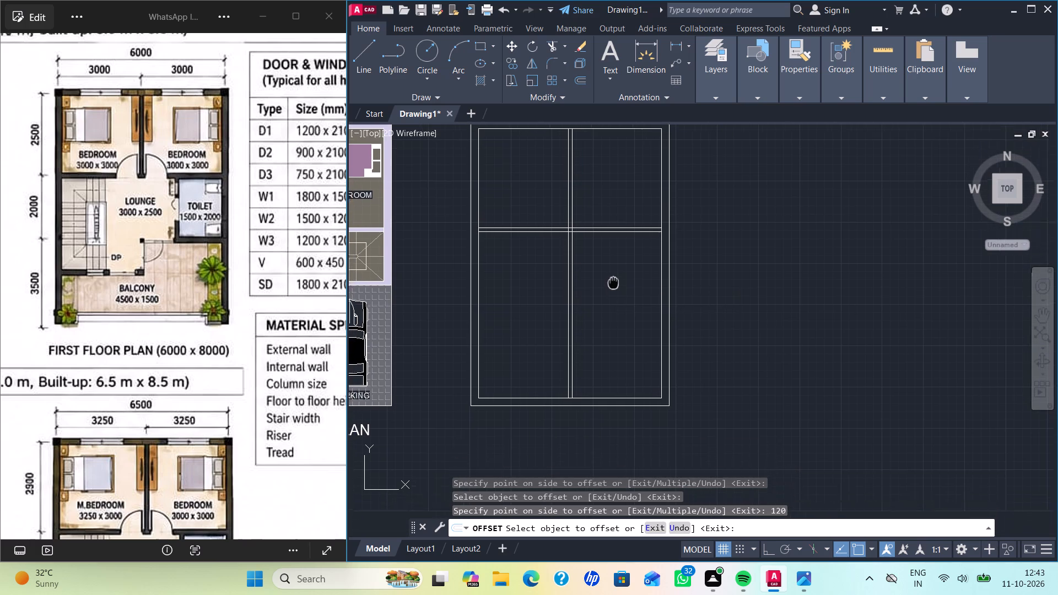
{"action": "middle_click_drag", "start_coordinate": [613, 277], "coordinate": [613, 272]}
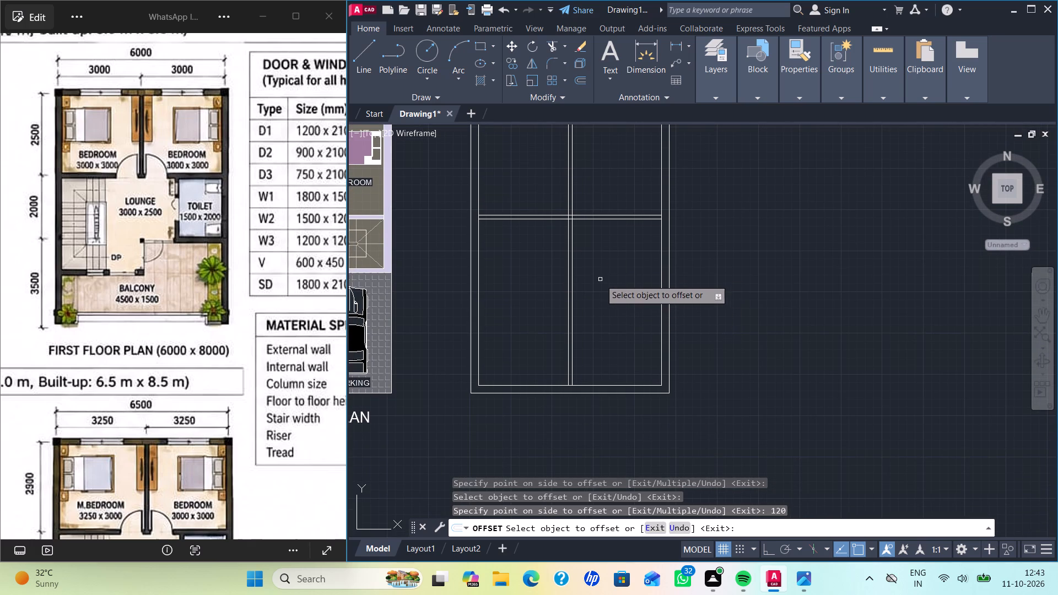
{"action": "key", "text": "Escape"}
{"action": "type", "text": "TR"}
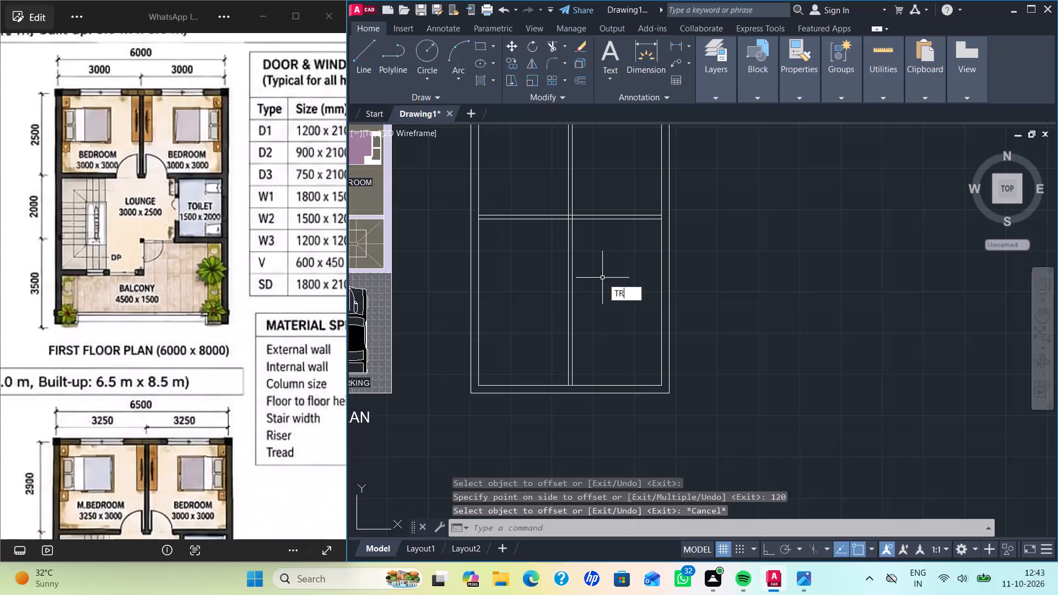
{"action": "key", "text": "Return"}
{"action": "left_click_drag", "start_coordinate": [498, 285], "coordinate": [546, 284]}
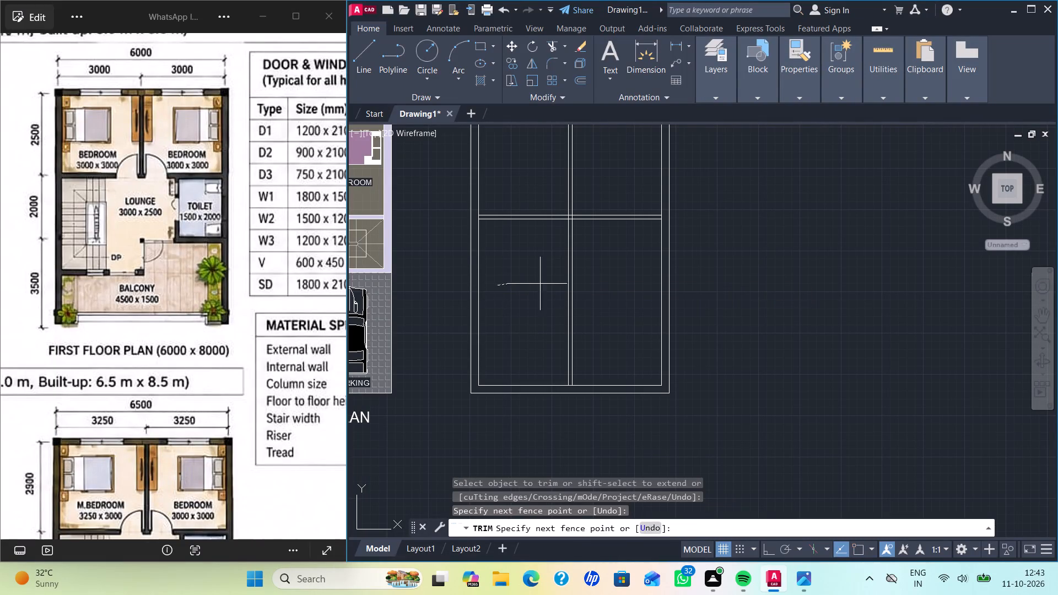
{"action": "left_click_drag", "start_coordinate": [546, 284], "coordinate": [590, 273]}
{"action": "left_click", "coordinate": [596, 264]}
{"action": "left_click", "coordinate": [597, 260]}
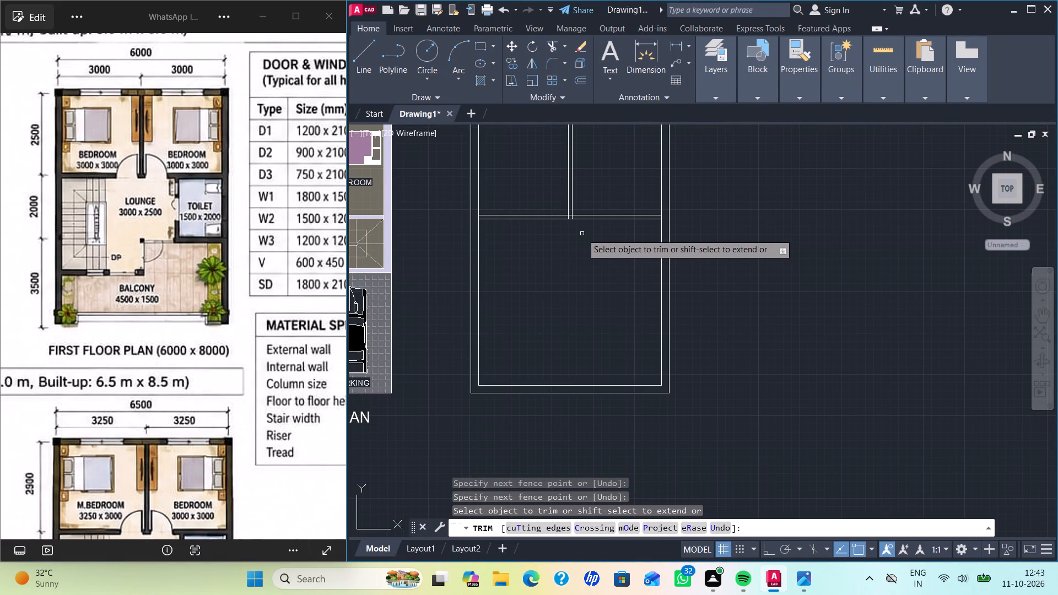
{"action": "middle_click_drag", "start_coordinate": [581, 237], "coordinate": [577, 264]}
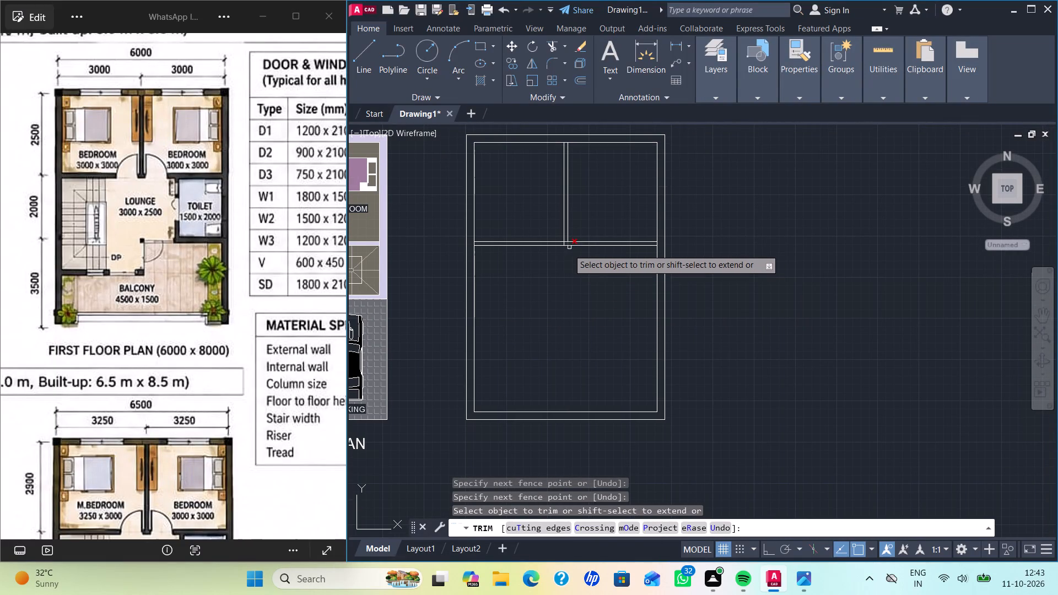
{"action": "middle_click_drag", "start_coordinate": [569, 288], "coordinate": [565, 255]}
{"action": "middle_click", "coordinate": [564, 255]}
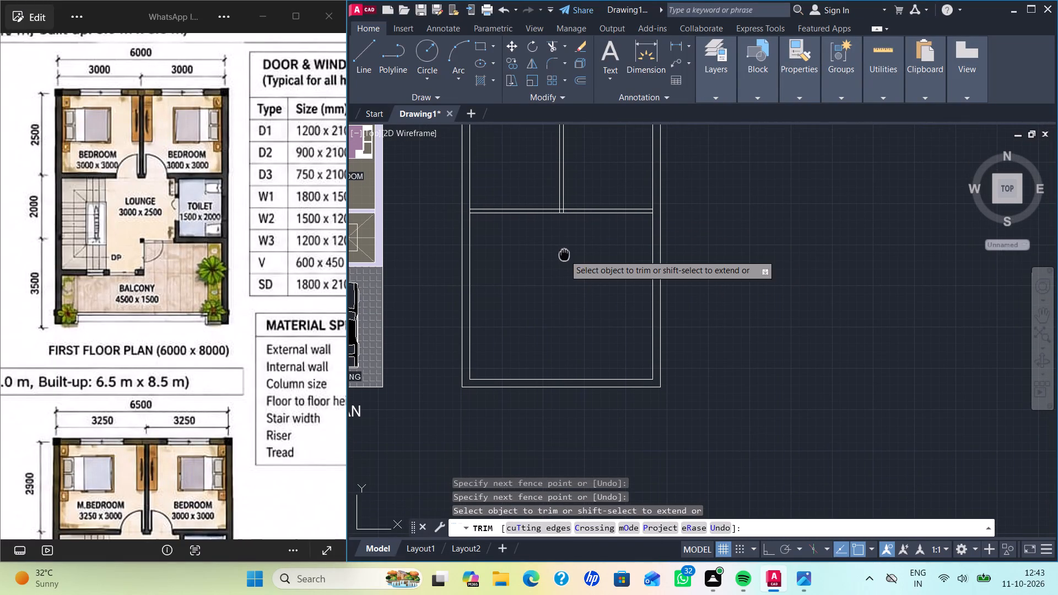
{"action": "key", "text": "Escape"}
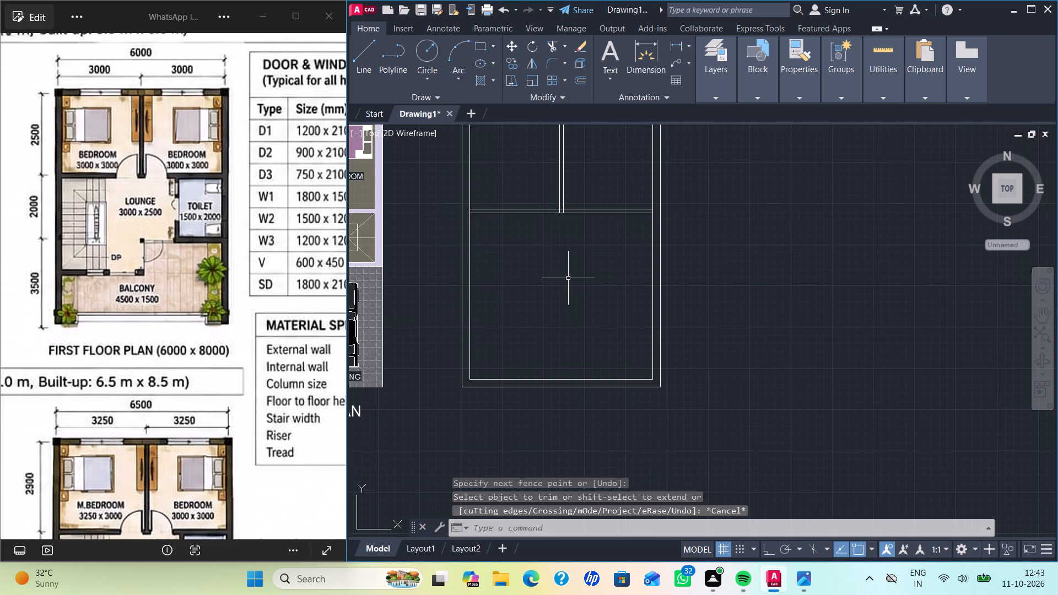
Offset the lower line of the horizontal bedroom wall 2000 downward to set the toilet's length.
{"action": "key", "text": "o"}
{"action": "key", "text": "Return"}
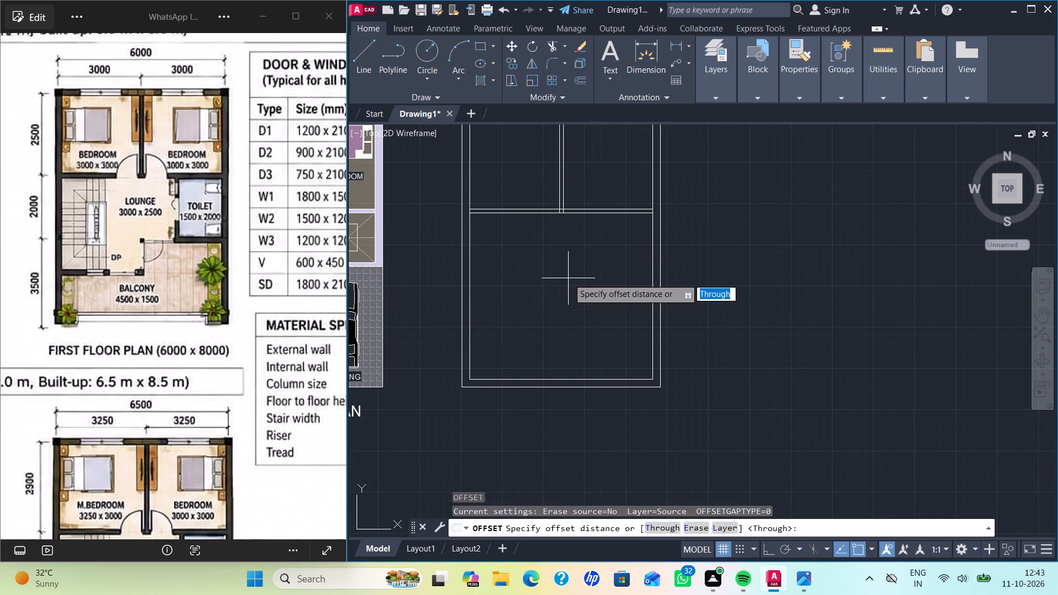
{"action": "type", "text": "2000"}
{"action": "key", "text": "Return"}
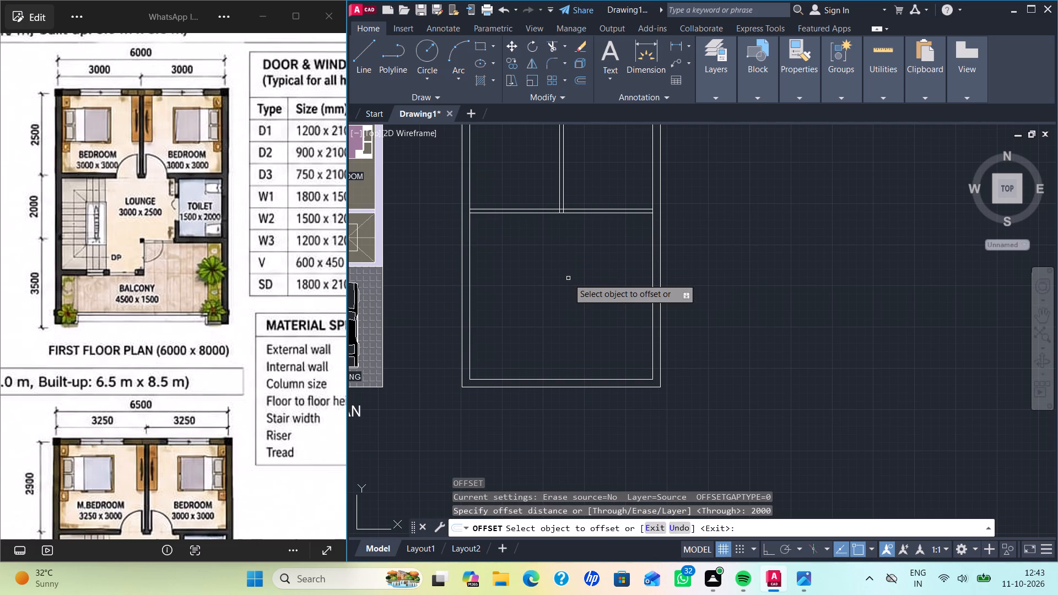
{"action": "left_click", "coordinate": [611, 212]}
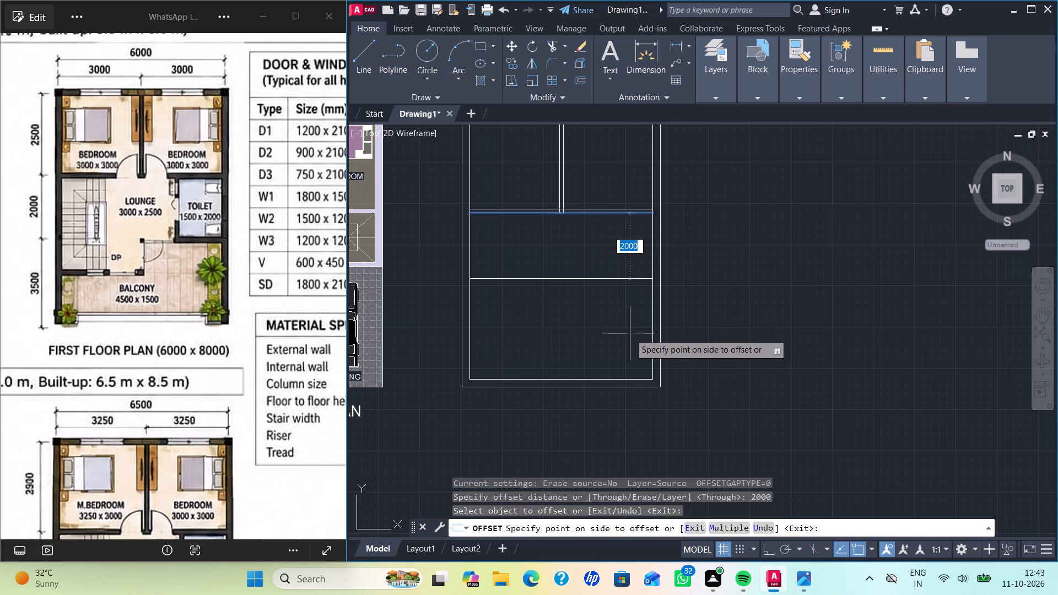
{"action": "left_click", "coordinate": [629, 334]}
Offset the inner right wall line 1500 inward, and the new line another 120, to form the toilet's side wall.
{"action": "left_click", "coordinate": [652, 234]}
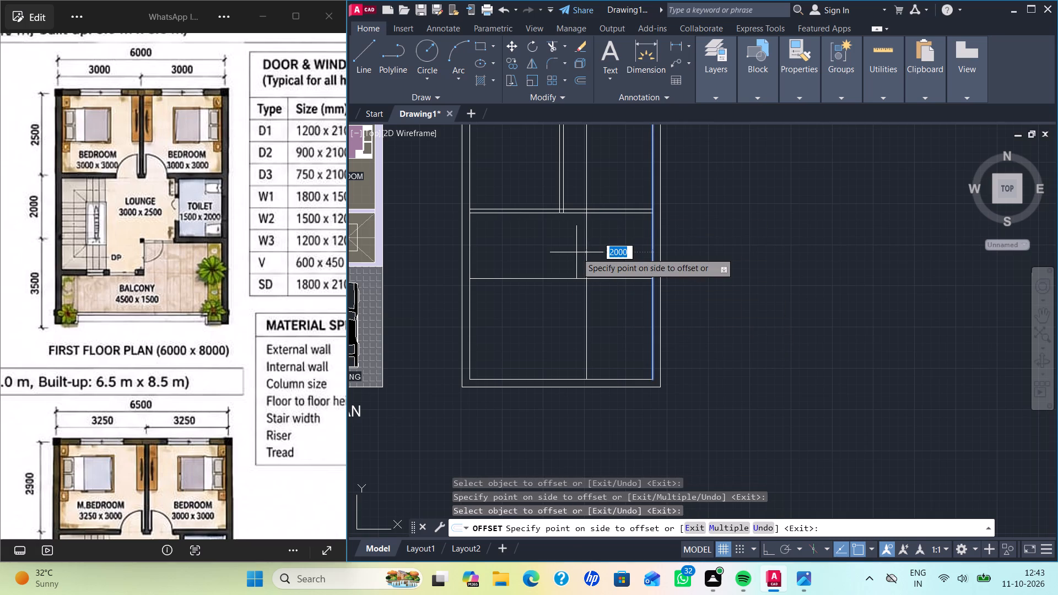
{"action": "type", "text": "1500"}
{"action": "key", "text": "Return"}
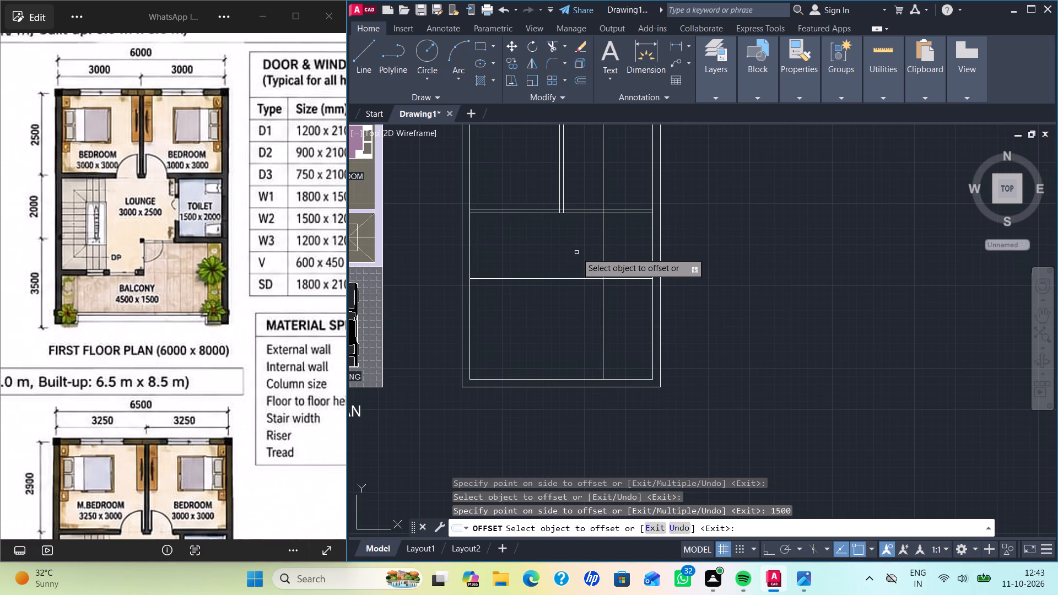
{"action": "left_click", "coordinate": [604, 246]}
{"action": "type", "text": "120"}
{"action": "key", "text": "Return"}
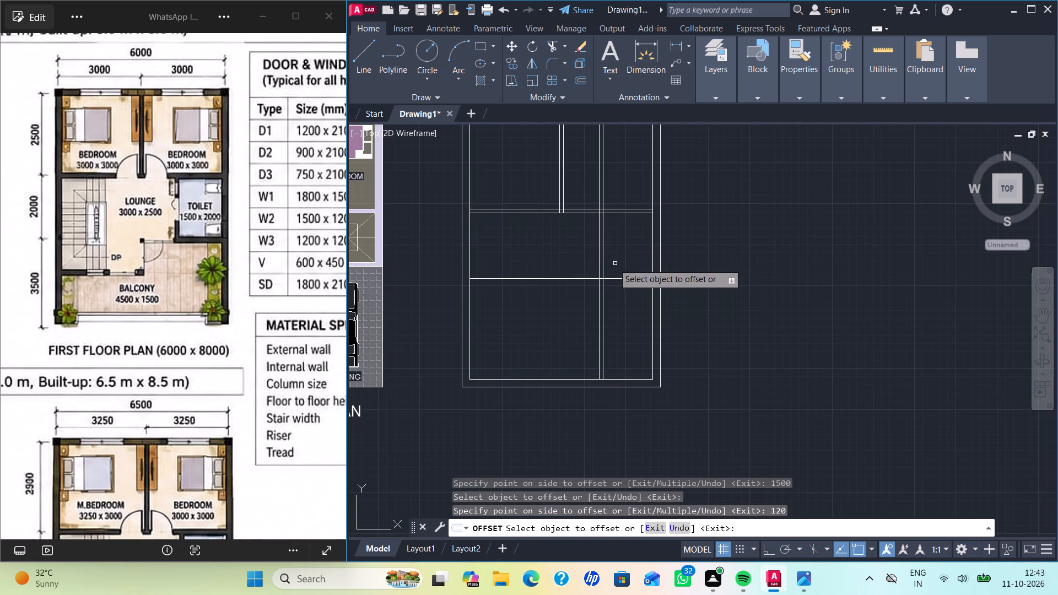
Offset the toilet's lower boundary line 120 downward to give its bottom wall thickness.
{"action": "left_click", "coordinate": [625, 278]}
{"action": "type", "text": "120"}
{"action": "key", "text": "Return"}
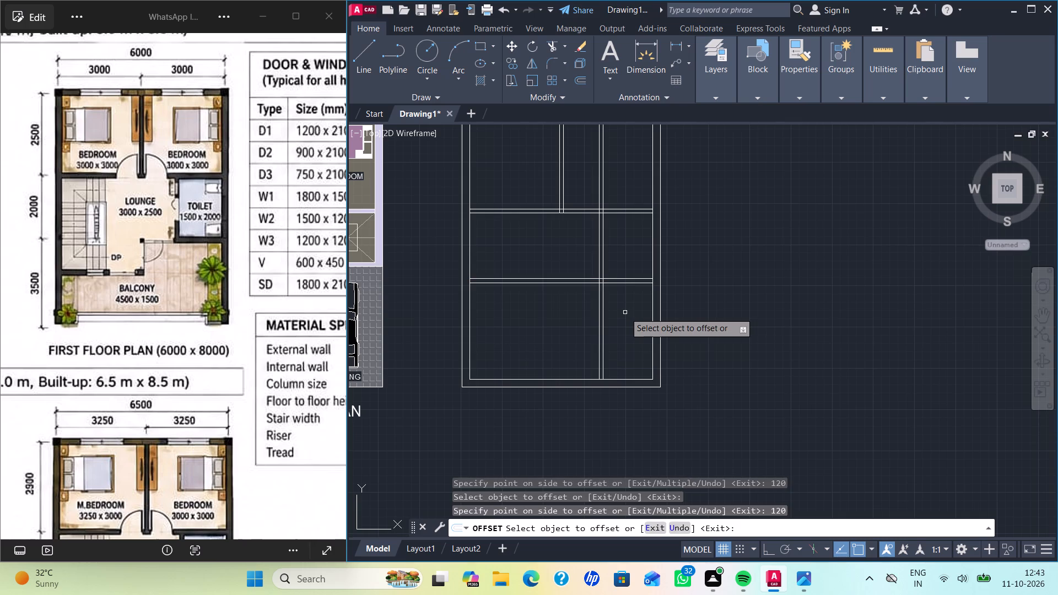
{"action": "key", "text": "Escape"}
Trim away the toilet wall lines that extend past the toilet into the lounge, balcony and bedroom areas.
{"action": "type", "text": "TR"}
{"action": "key", "text": "Return"}
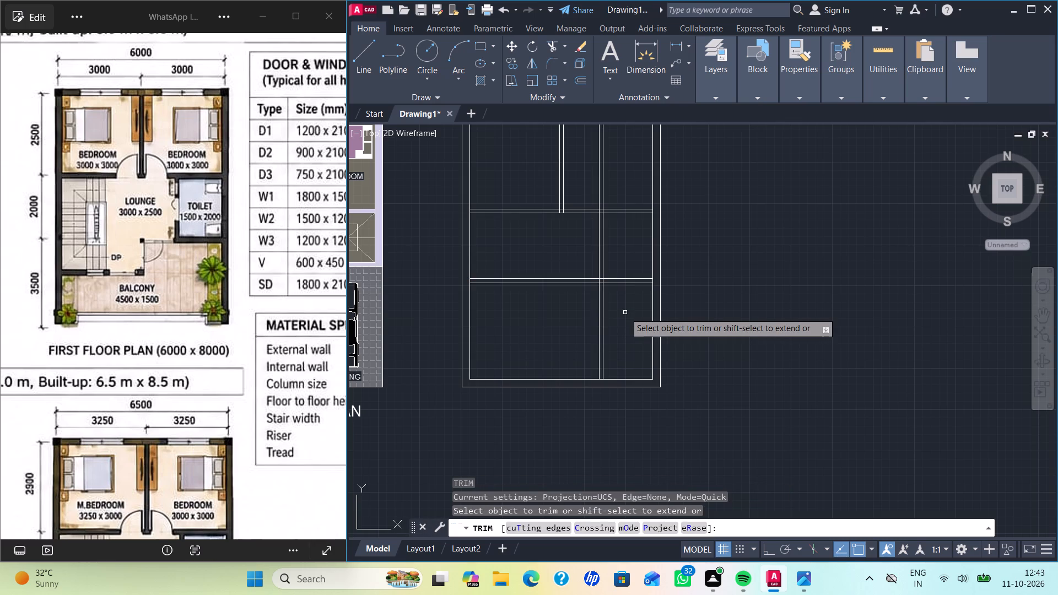
{"action": "left_click_drag", "start_coordinate": [623, 310], "coordinate": [542, 275]}
{"action": "left_click", "coordinate": [542, 273]}
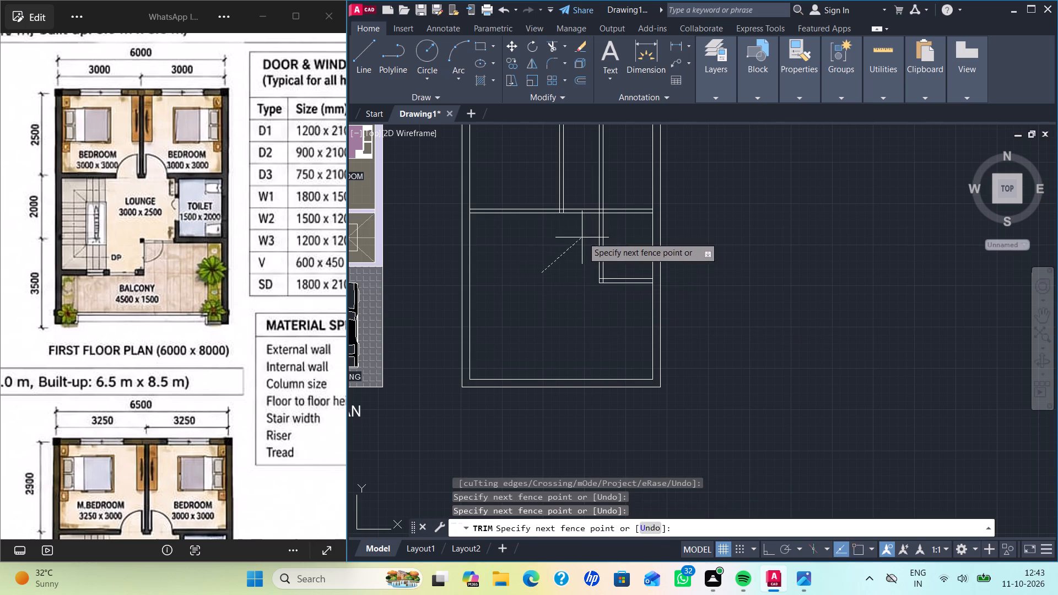
{"action": "left_click", "coordinate": [559, 241]}
{"action": "left_click_drag", "start_coordinate": [616, 185], "coordinate": [577, 182]}
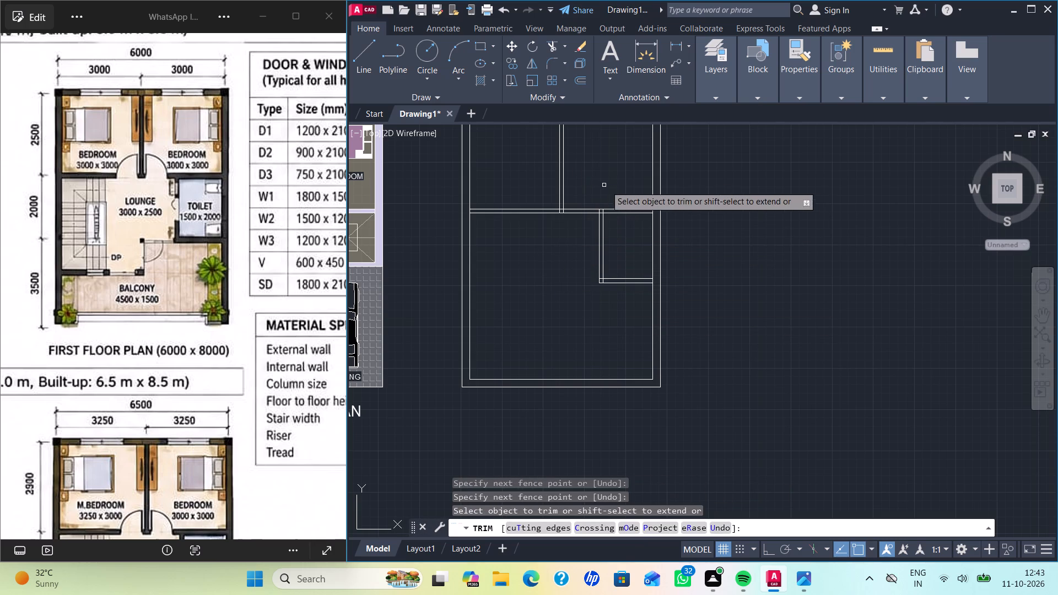
{"action": "middle_click_drag", "start_coordinate": [613, 195], "coordinate": [604, 207]}
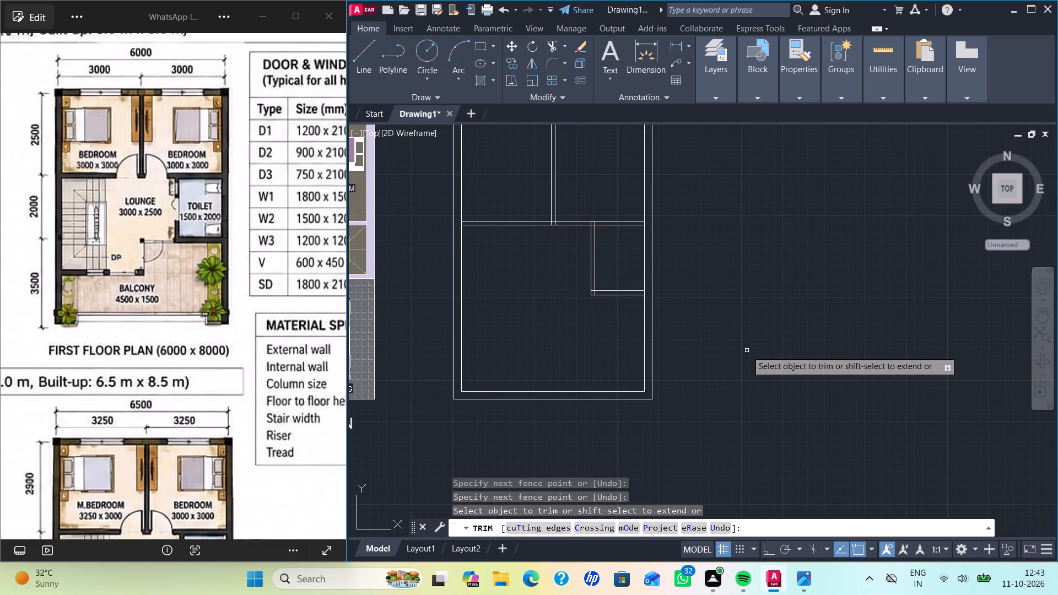
{"action": "key", "text": "Escape"}
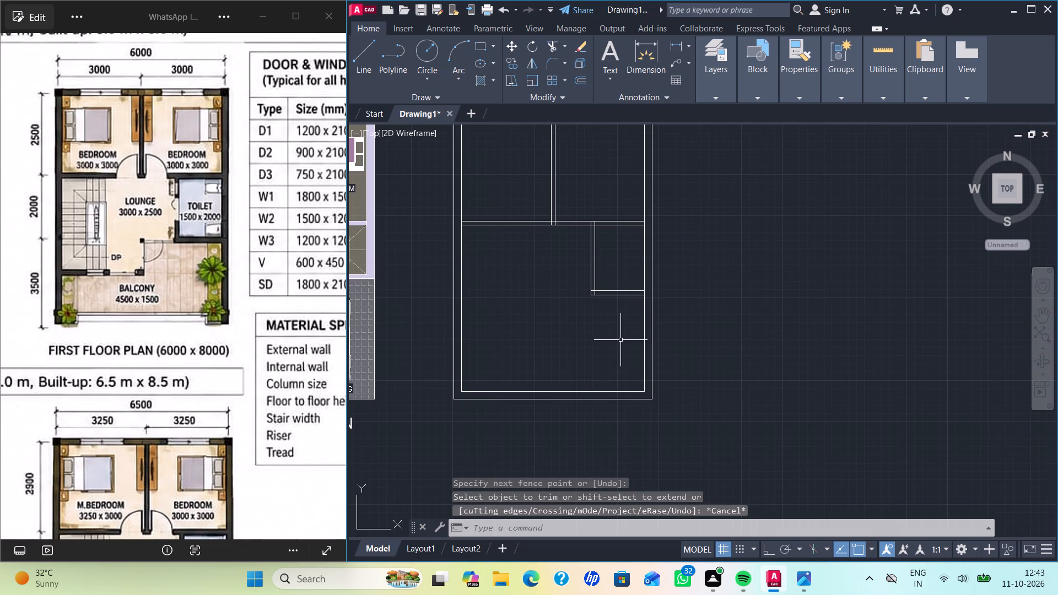
Move the inner and outer bottom wall lines straight upward to shorten the first-floor plan.
{"action": "left_click", "coordinate": [561, 414]}
{"action": "left_click", "coordinate": [529, 365]}
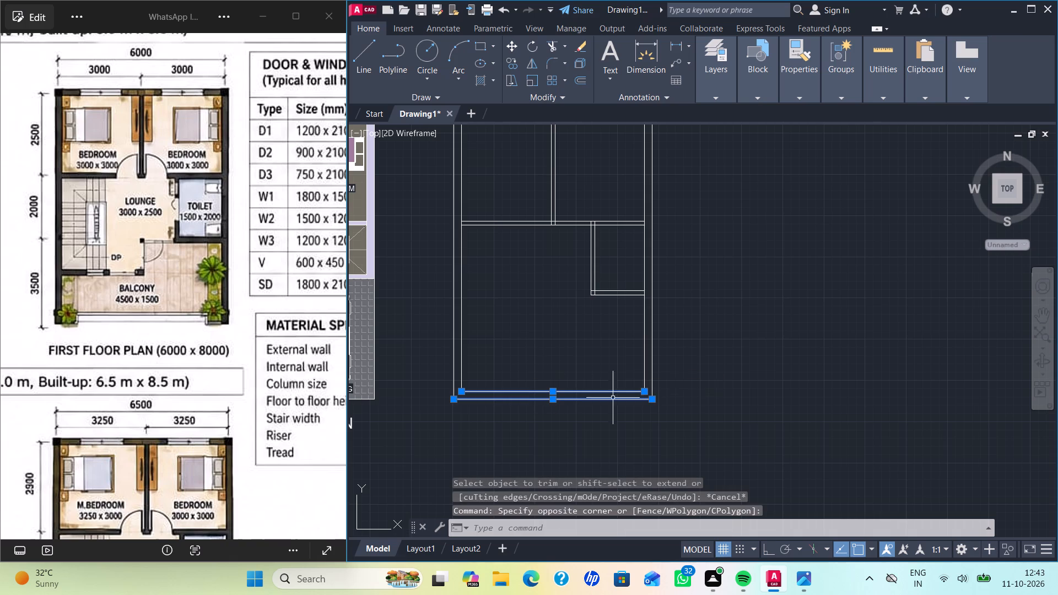
{"action": "key", "text": "m"}
{"action": "key", "text": "Return"}
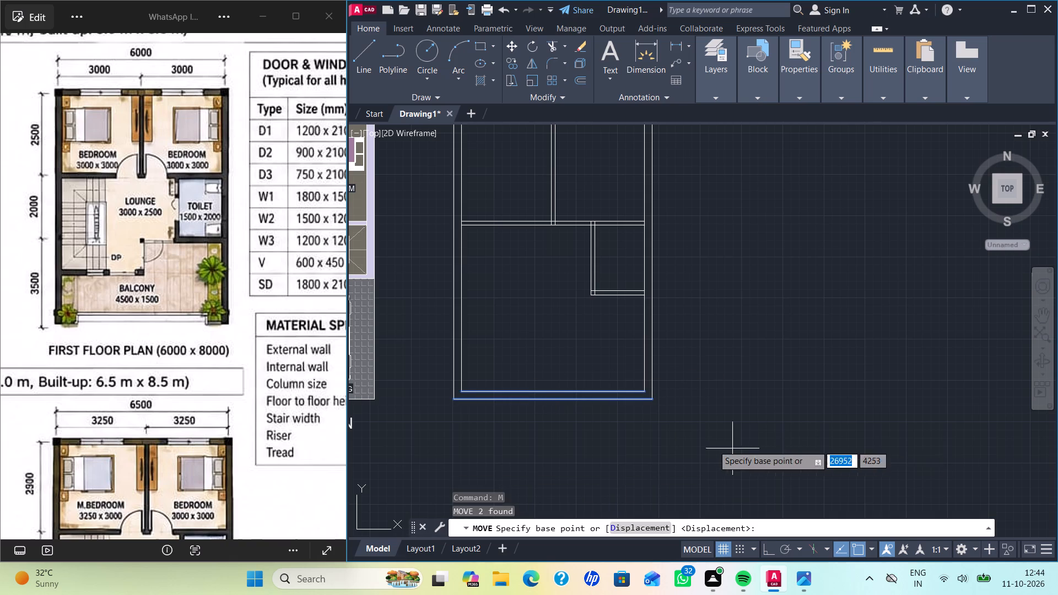
{"action": "left_click", "coordinate": [645, 389]}
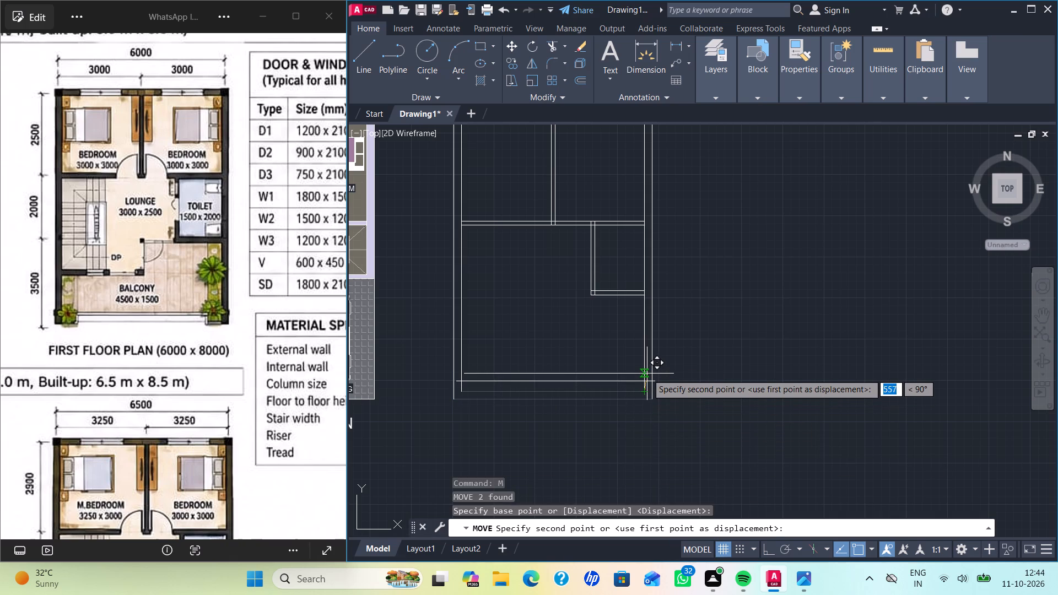
{"action": "left_click", "coordinate": [646, 371]}
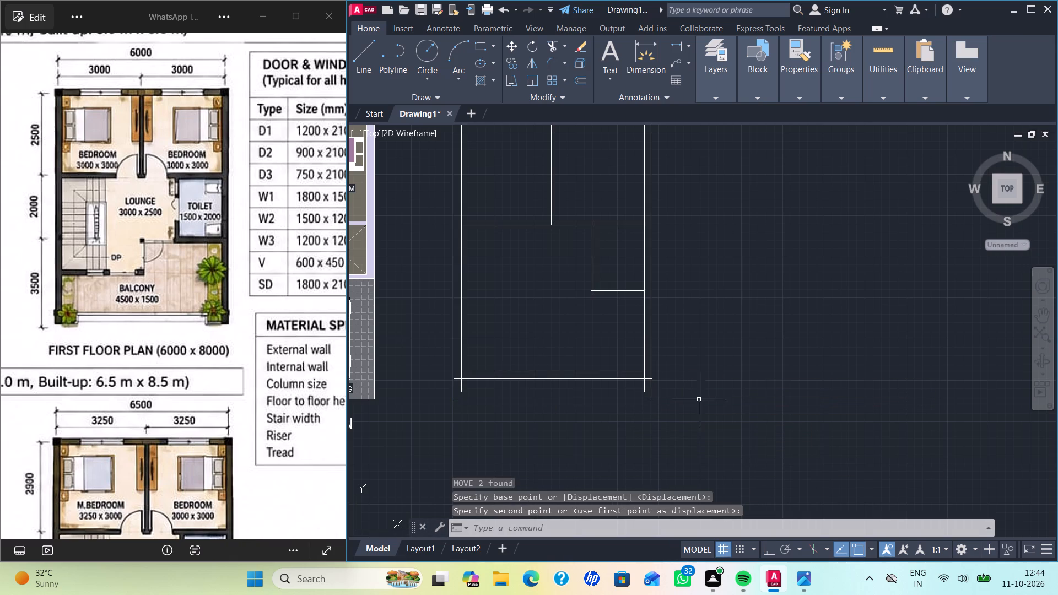
{"action": "key", "text": "Escape"}
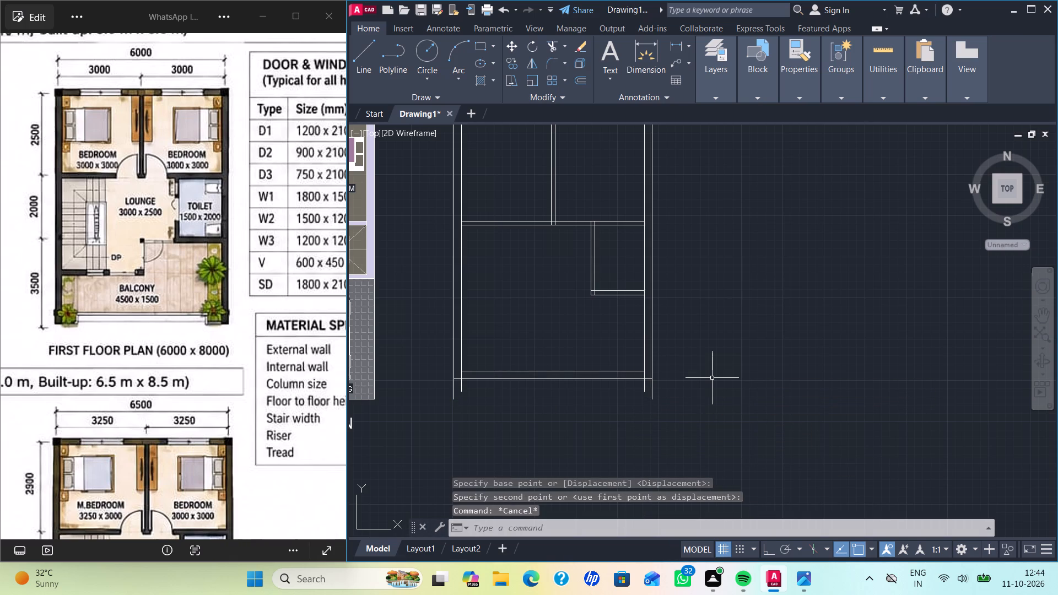
Trim the side wall line ends left projecting past the moved bottom wall, including those crossing its thickness at both corners.
{"action": "type", "text": "TR"}
{"action": "key", "text": "Return"}
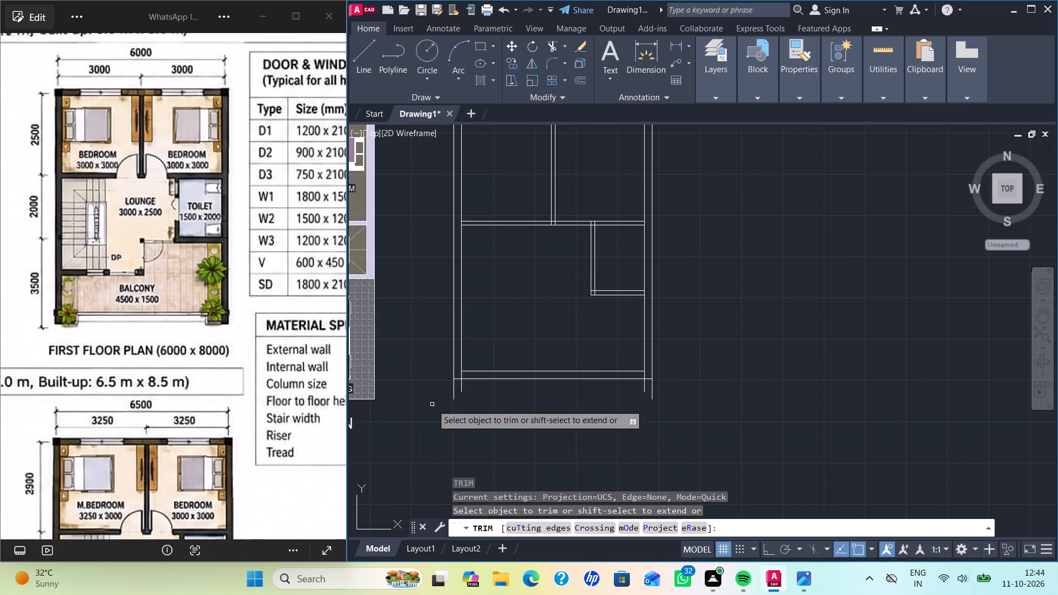
{"action": "left_click_drag", "start_coordinate": [441, 393], "coordinate": [630, 394]}
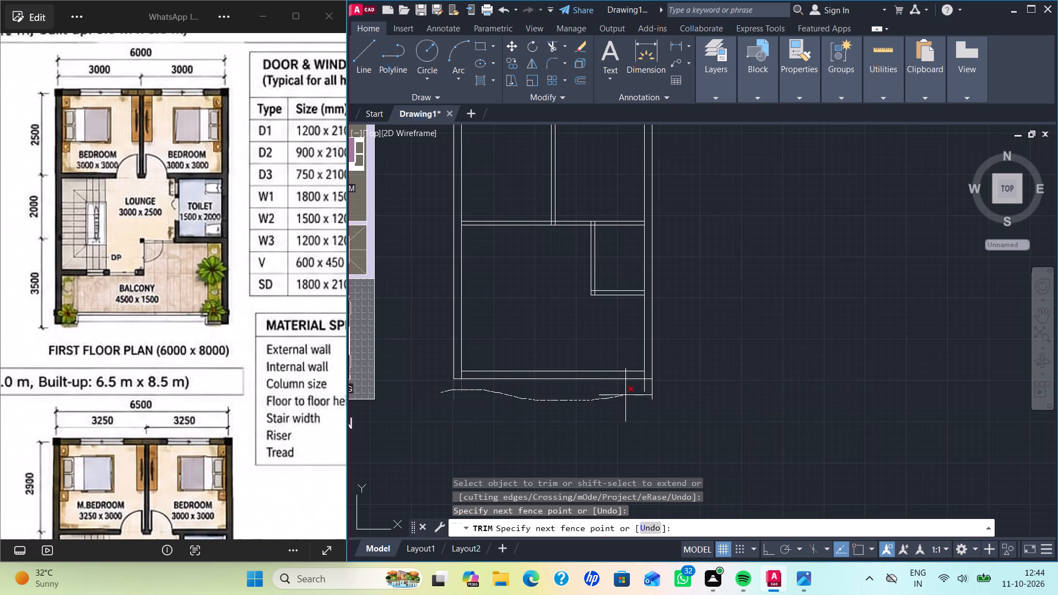
{"action": "left_click_drag", "start_coordinate": [630, 394], "coordinate": [684, 371]}
{"action": "scroll", "coordinate": [635, 369], "scroll_direction": "up", "scroll_amount": 2}
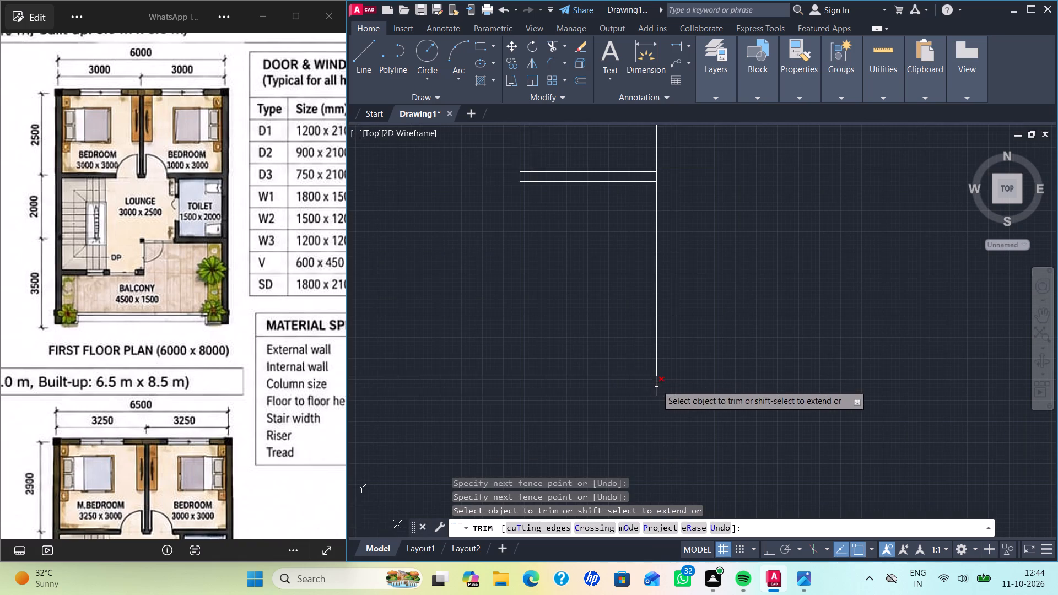
{"action": "left_click", "coordinate": [656, 385]}
{"action": "scroll", "coordinate": [595, 408], "scroll_direction": "down", "scroll_amount": 2}
{"action": "left_click", "coordinate": [436, 401]}
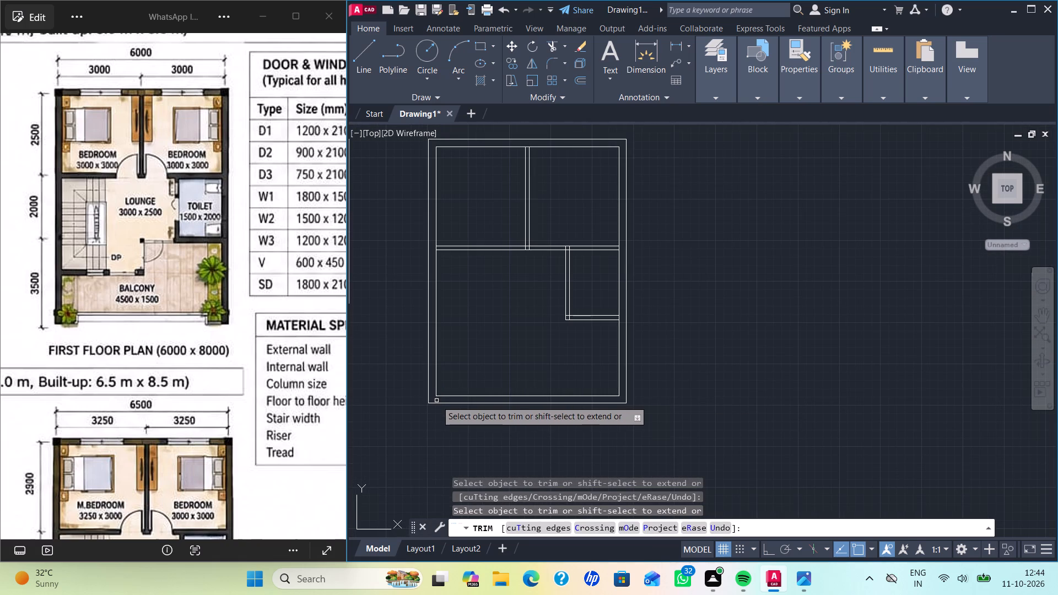
Trim the overlapping line pieces at the toilet's wall corner and where the toilet and bedroom dividing walls meet the horizontal wall.
{"action": "scroll", "coordinate": [569, 320], "scroll_direction": "up", "scroll_amount": 4}
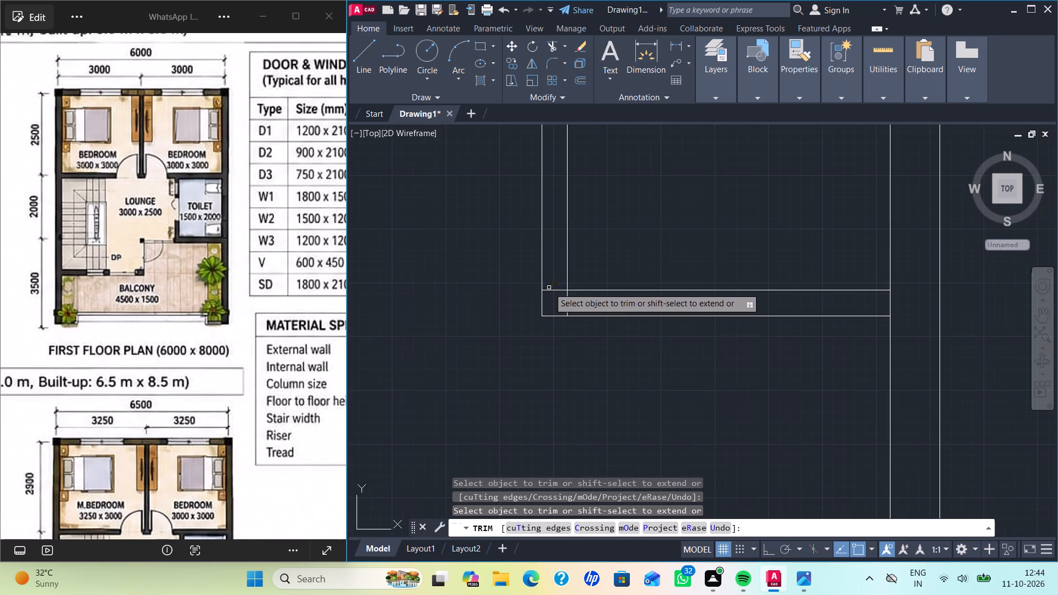
{"action": "left_click_drag", "start_coordinate": [549, 288], "coordinate": [608, 308]}
{"action": "scroll", "coordinate": [617, 301], "scroll_direction": "down", "scroll_amount": 4}
{"action": "scroll", "coordinate": [613, 230], "scroll_direction": "up", "scroll_amount": 3}
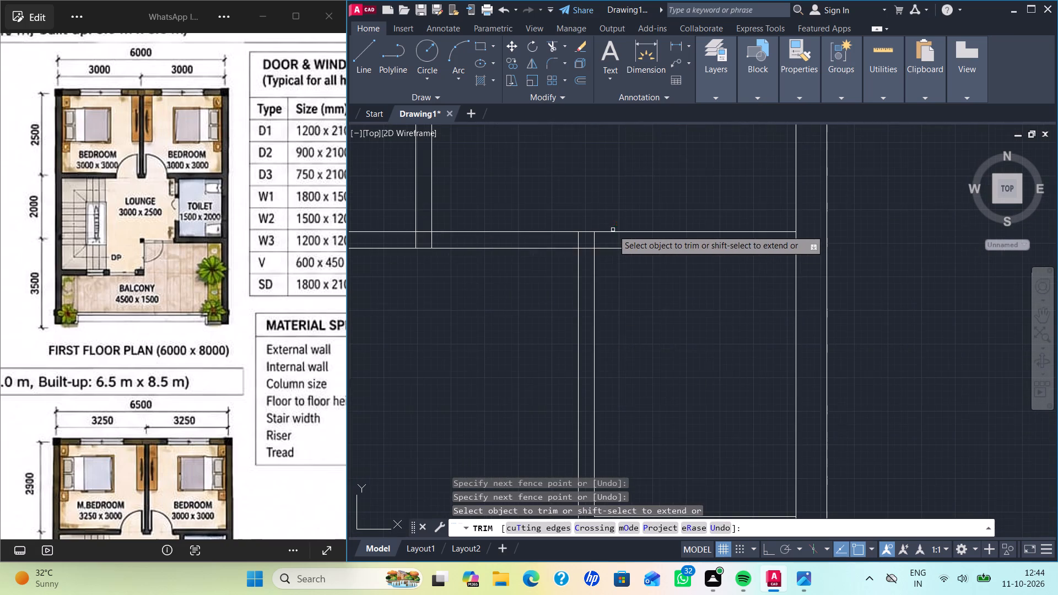
{"action": "left_click_drag", "start_coordinate": [571, 241], "coordinate": [632, 243]}
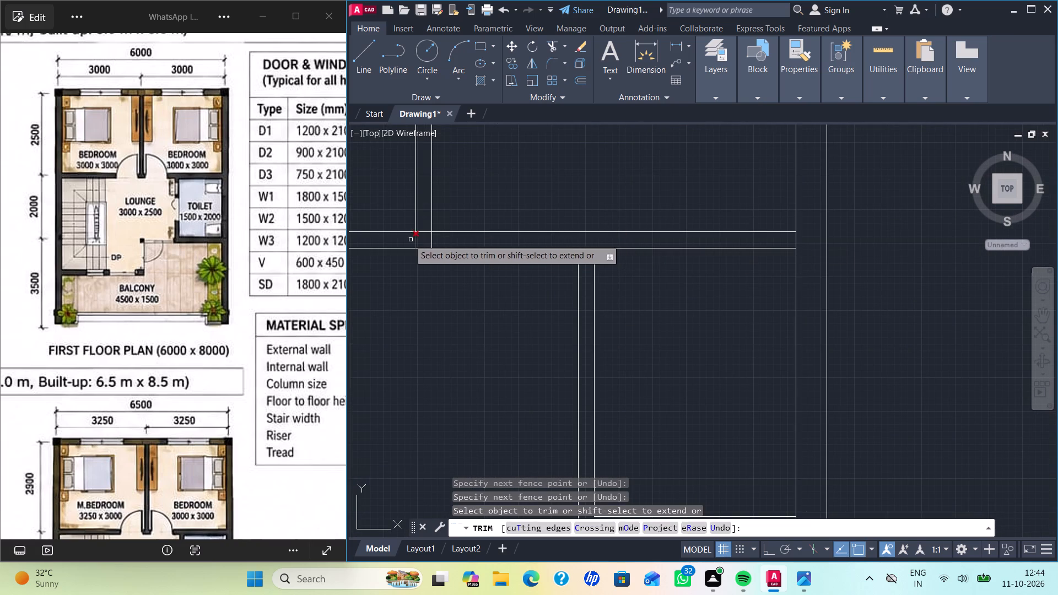
{"action": "left_click_drag", "start_coordinate": [408, 240], "coordinate": [462, 237]}
{"action": "scroll", "coordinate": [466, 239], "scroll_direction": "down", "scroll_amount": 3}
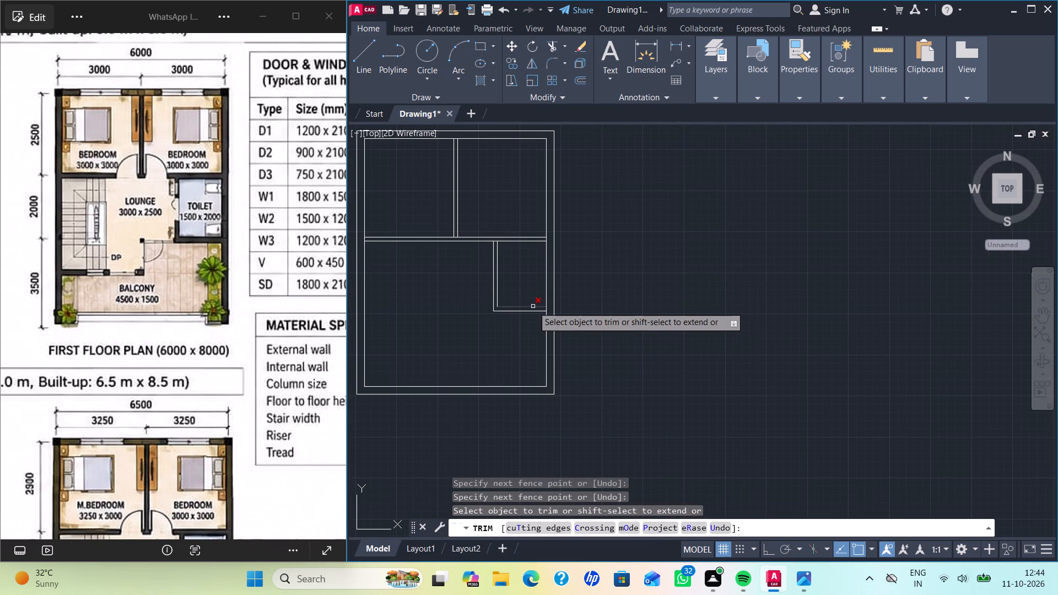
{"action": "key", "text": "Escape"}
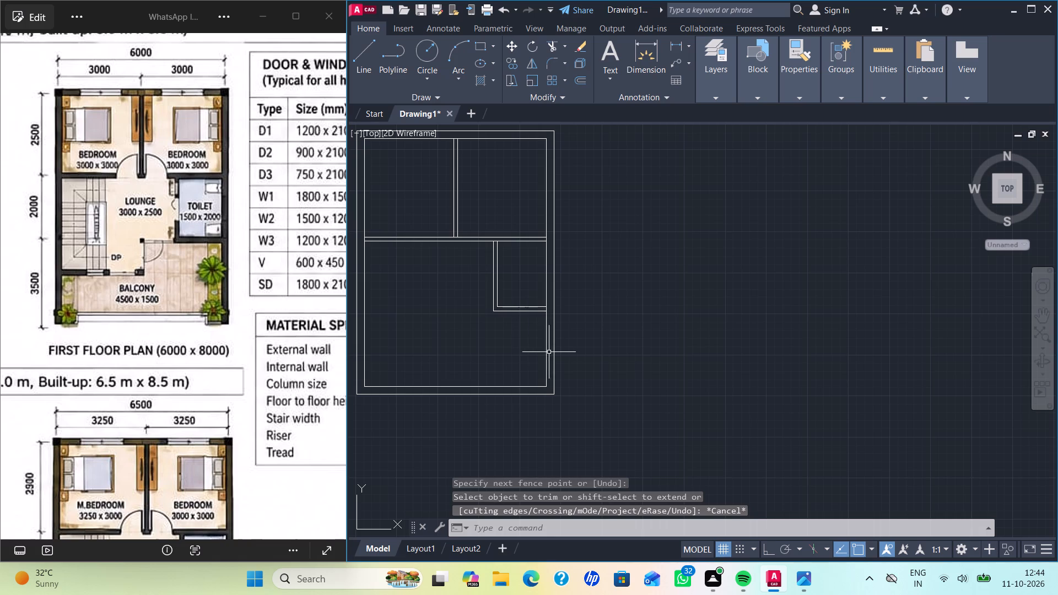
Draw the stepped lounge-balcony boundary from the toilet's outer corner: 1090 left, down, and about 2830 left to the inner left wall.
{"action": "middle_click_drag", "start_coordinate": [523, 359], "coordinate": [555, 355]}
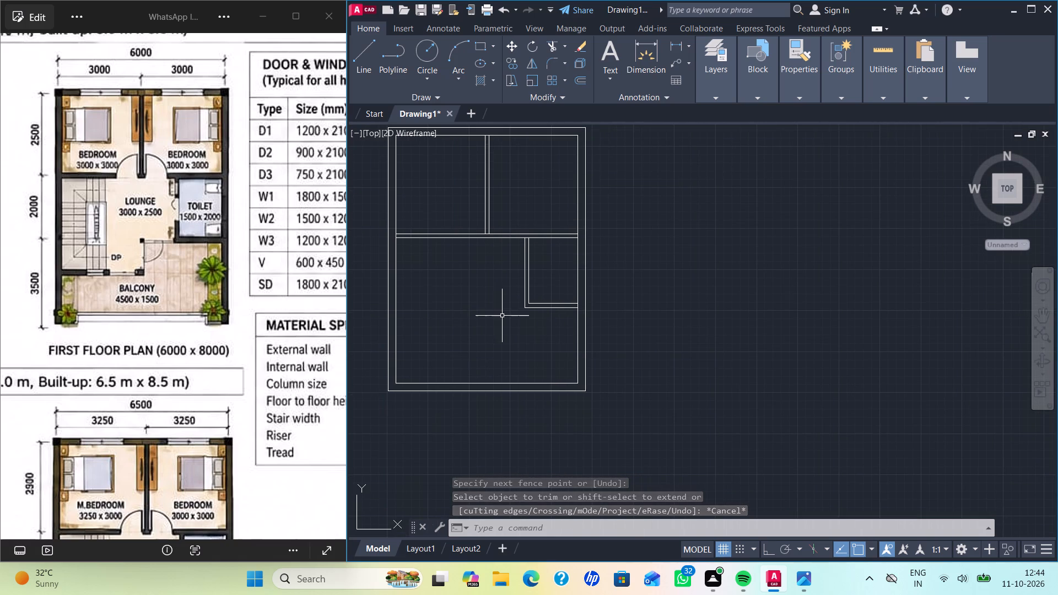
{"action": "scroll", "coordinate": [502, 316], "scroll_direction": "up", "scroll_amount": 1}
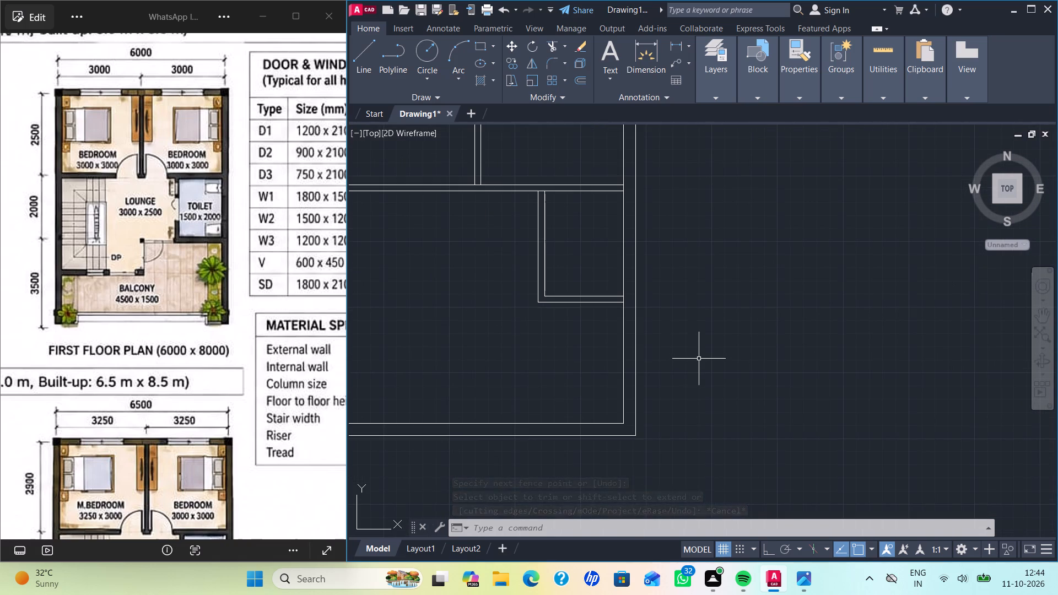
{"action": "key", "text": "Escape"}
{"action": "key", "text": "l"}
{"action": "key", "text": "Return"}
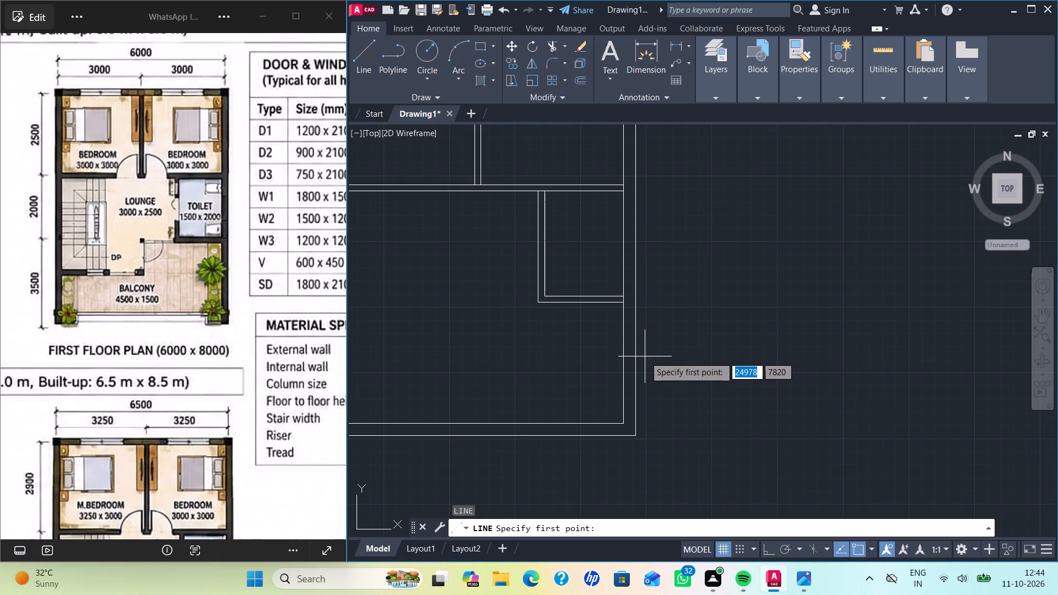
{"action": "left_click", "coordinate": [537, 301]}
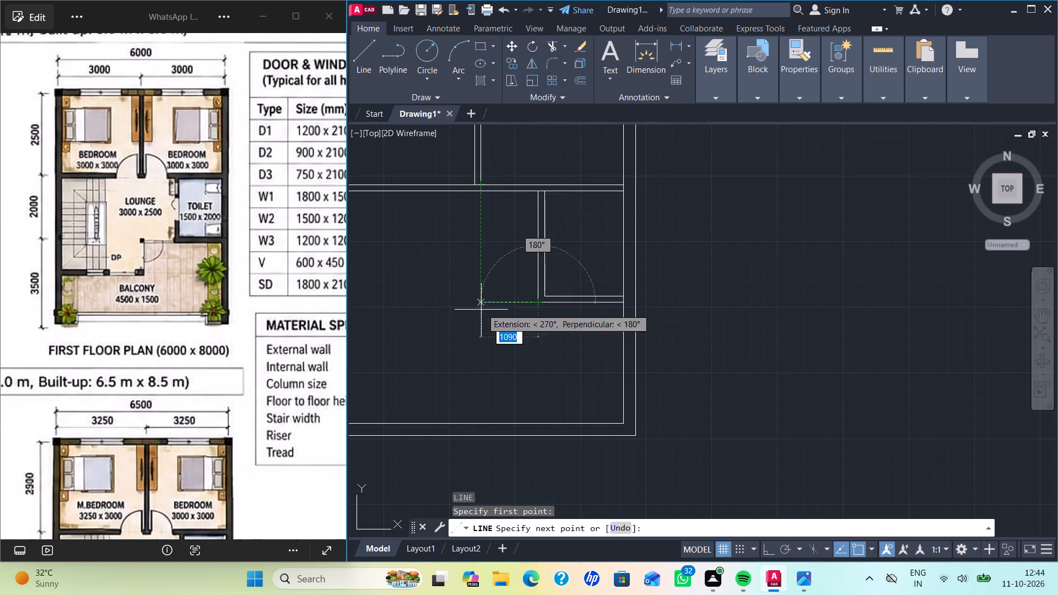
{"action": "left_click", "coordinate": [482, 300]}
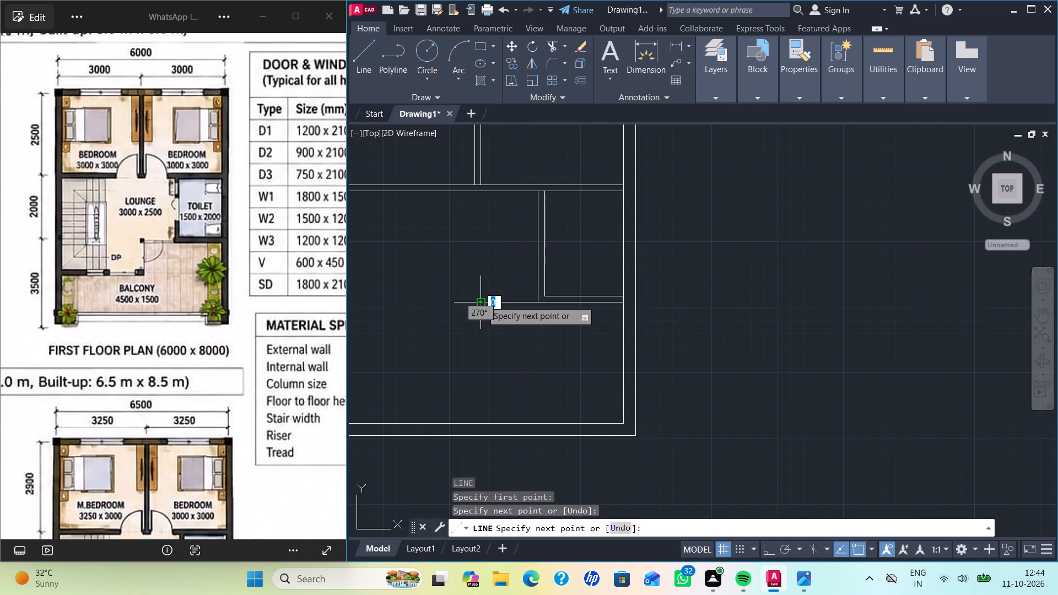
{"action": "left_click", "coordinate": [482, 363]}
{"action": "middle_click_drag", "start_coordinate": [481, 365], "coordinate": [621, 350]}
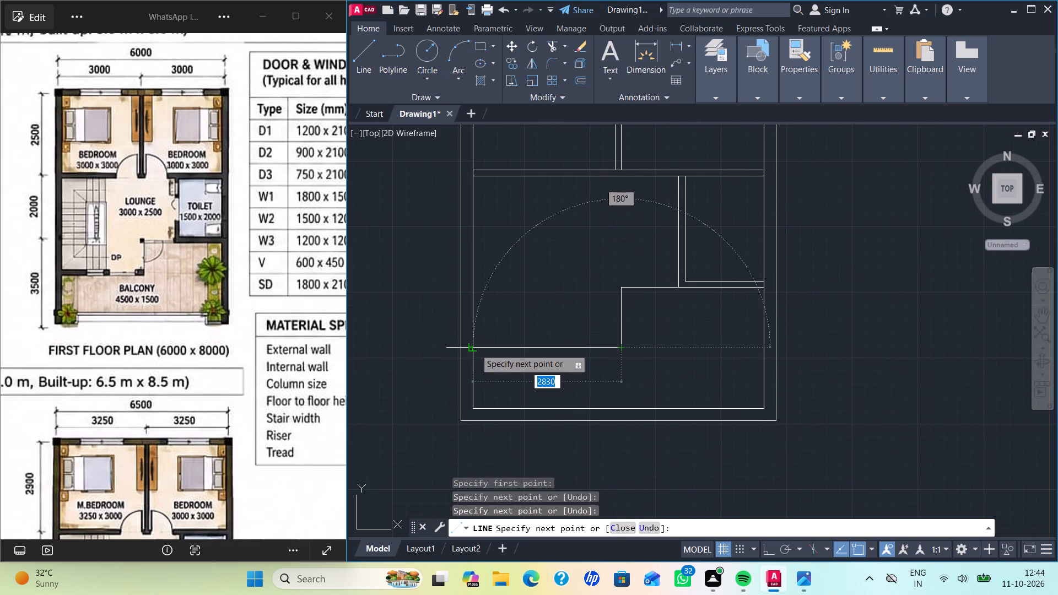
{"action": "left_click", "coordinate": [471, 350]}
{"action": "key", "text": "Escape"}
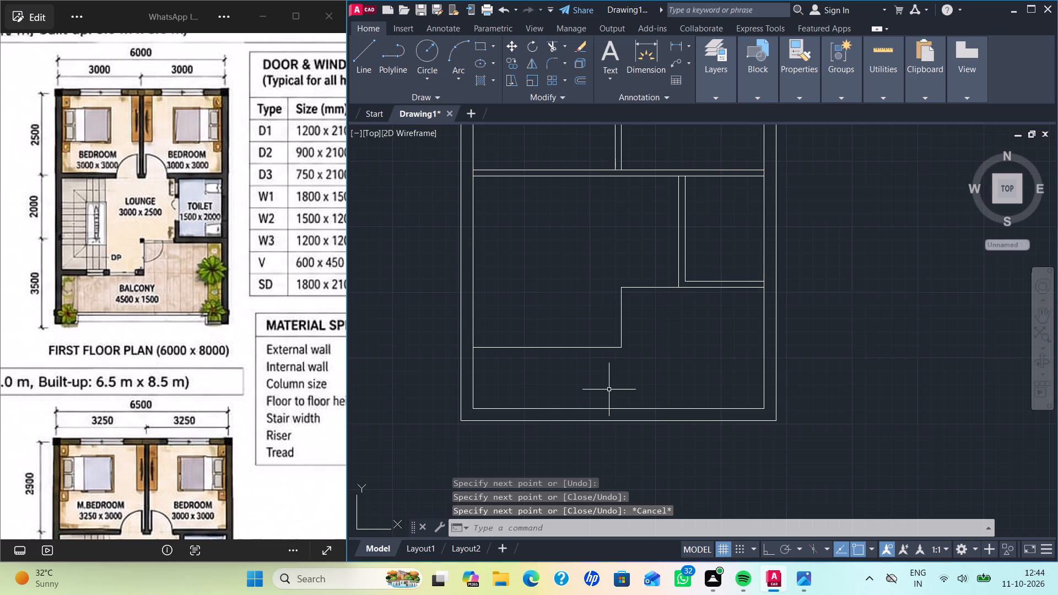
Offset the lower horizontal line of the stepped lounge-balcony boundary 230 upward to give that wall its thickness.
{"action": "key", "text": "o"}
{"action": "key", "text": "Return"}
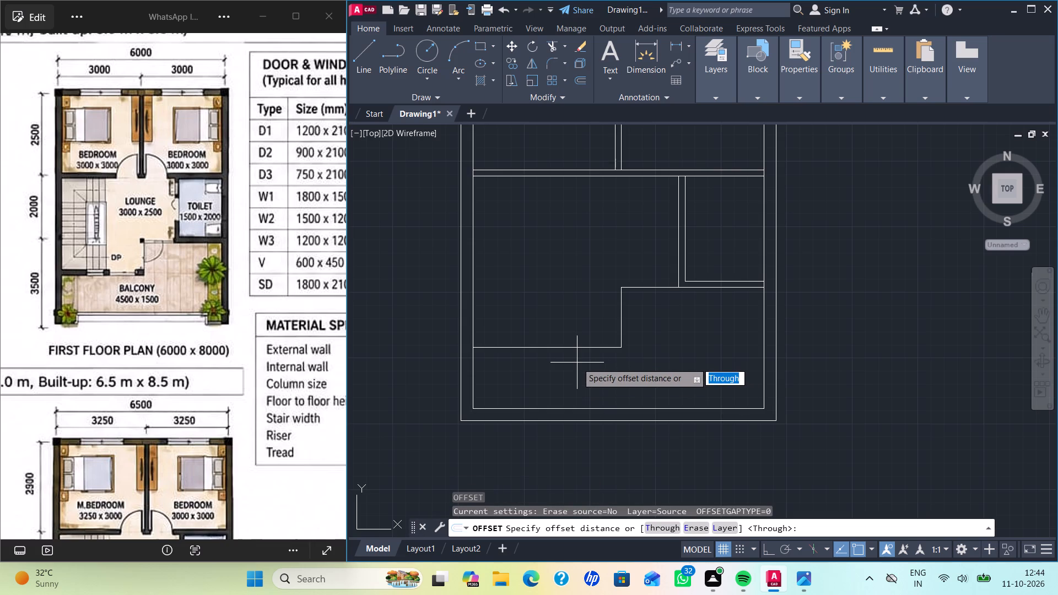
{"action": "type", "text": "230"}
{"action": "key", "text": "Return"}
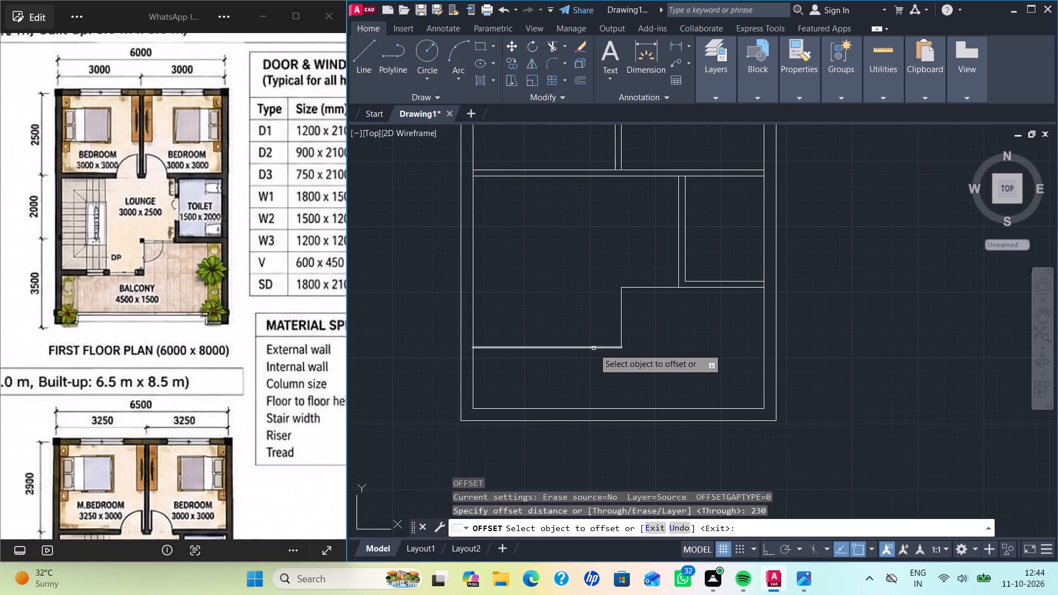
{"action": "left_click", "coordinate": [593, 348]}
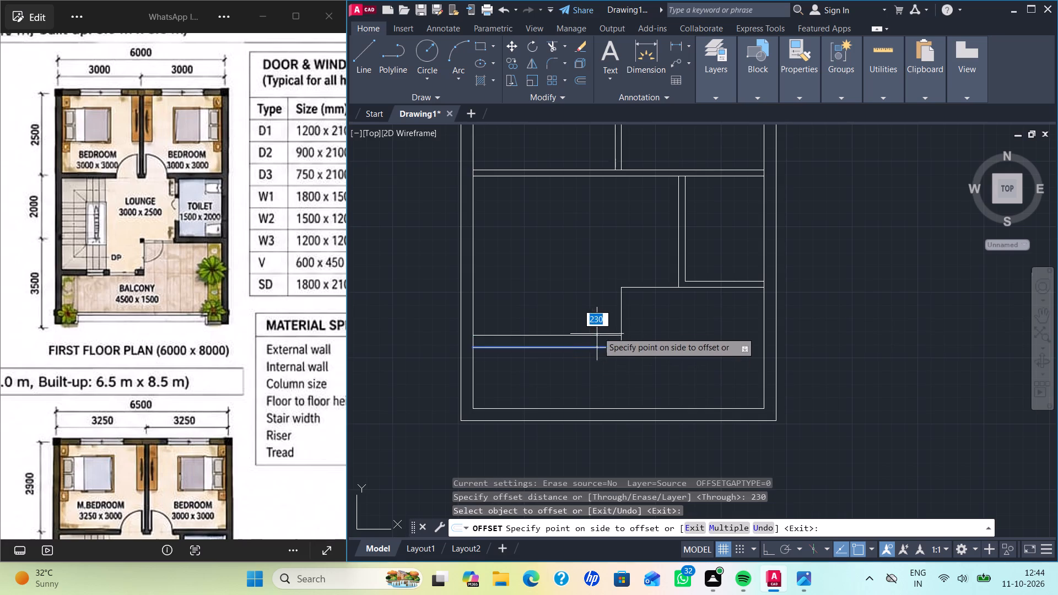
{"action": "left_click", "coordinate": [598, 328]}
{"action": "scroll", "coordinate": [674, 364], "scroll_direction": "down", "scroll_amount": 1}
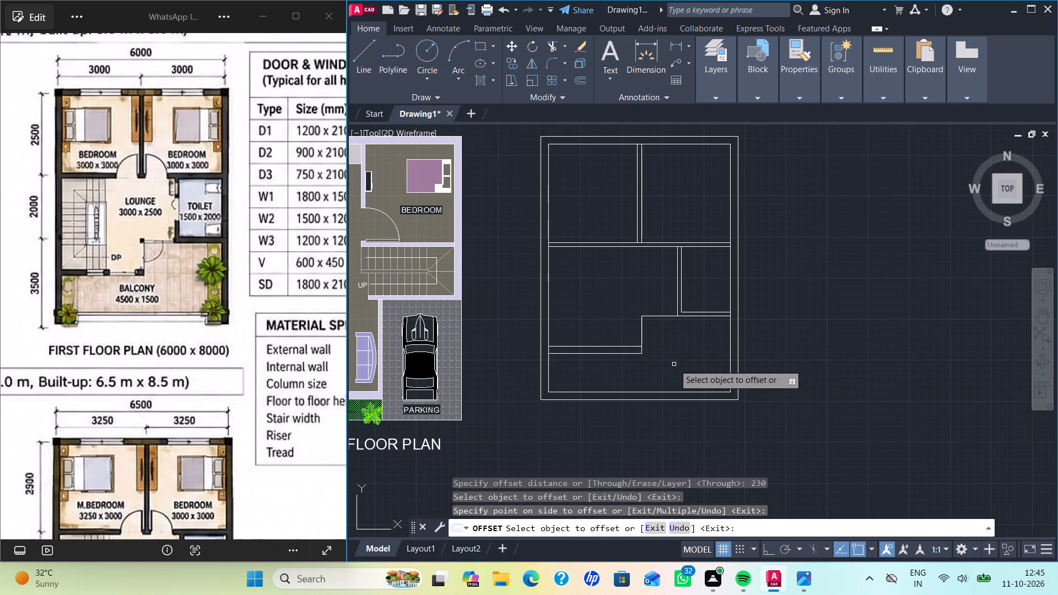
{"action": "middle_click_drag", "start_coordinate": [674, 364], "coordinate": [617, 381]}
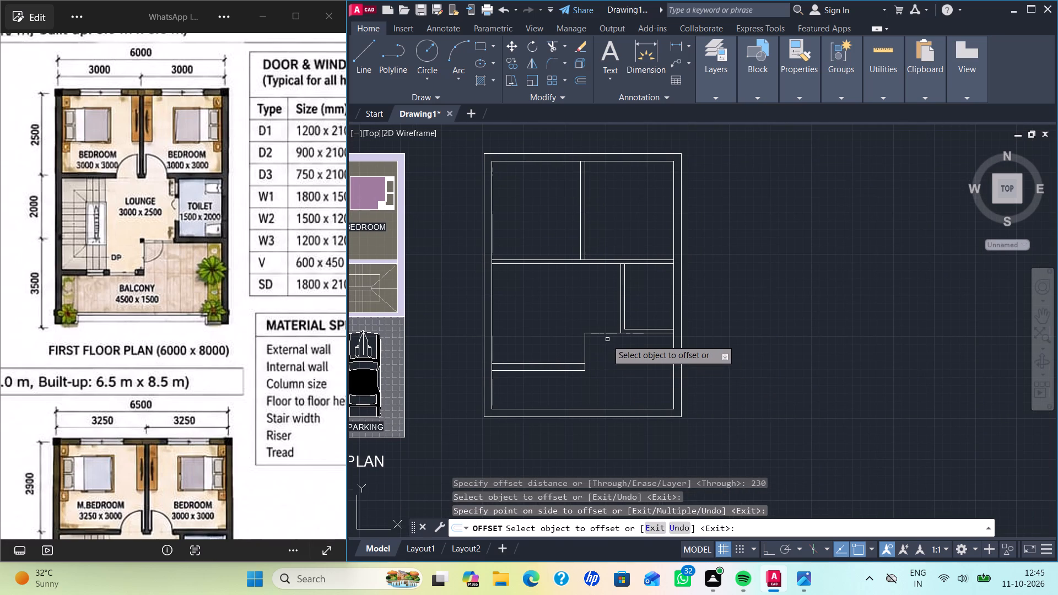
Offset the stepped lounge-balcony boundary's upper horizontal line 120 upward and its vertical line 120 toward the lounge.
{"action": "left_click", "coordinate": [598, 334]}
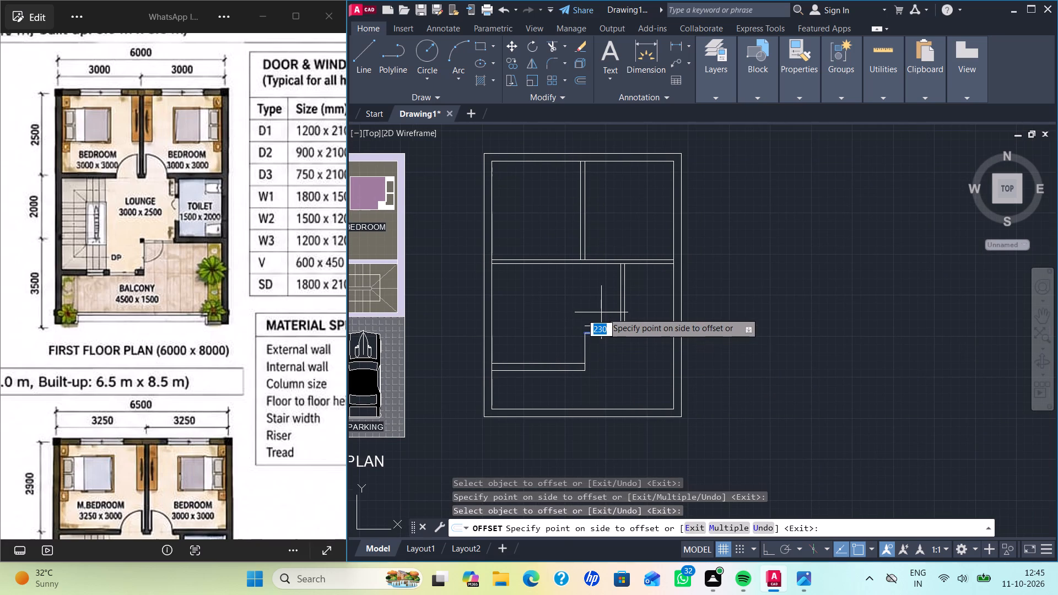
{"action": "type", "text": "120"}
{"action": "key", "text": "Return"}
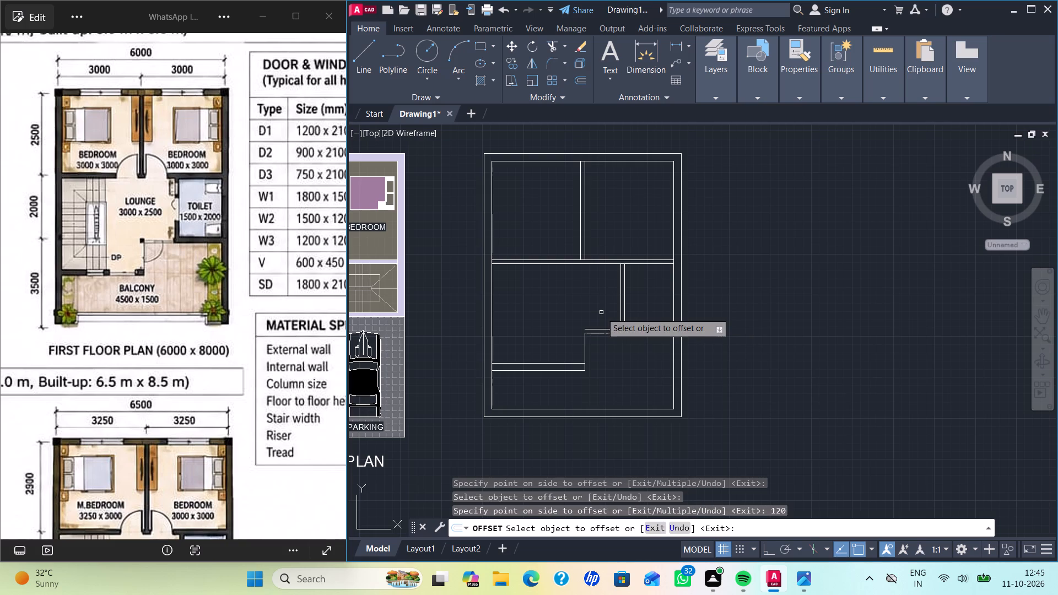
{"action": "left_click", "coordinate": [585, 342]}
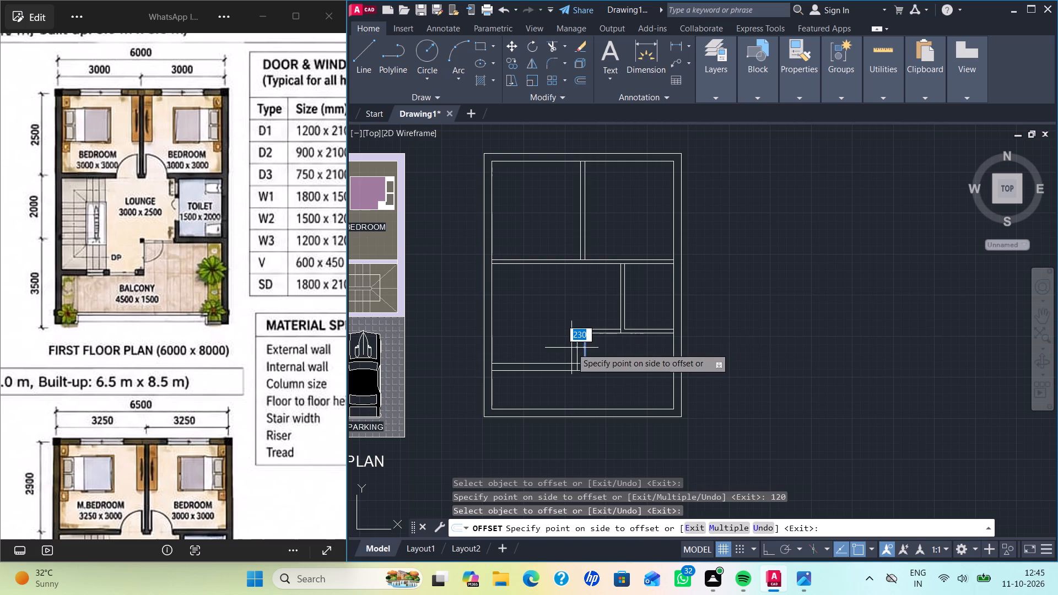
{"action": "type", "text": "120"}
{"action": "key", "text": "Return"}
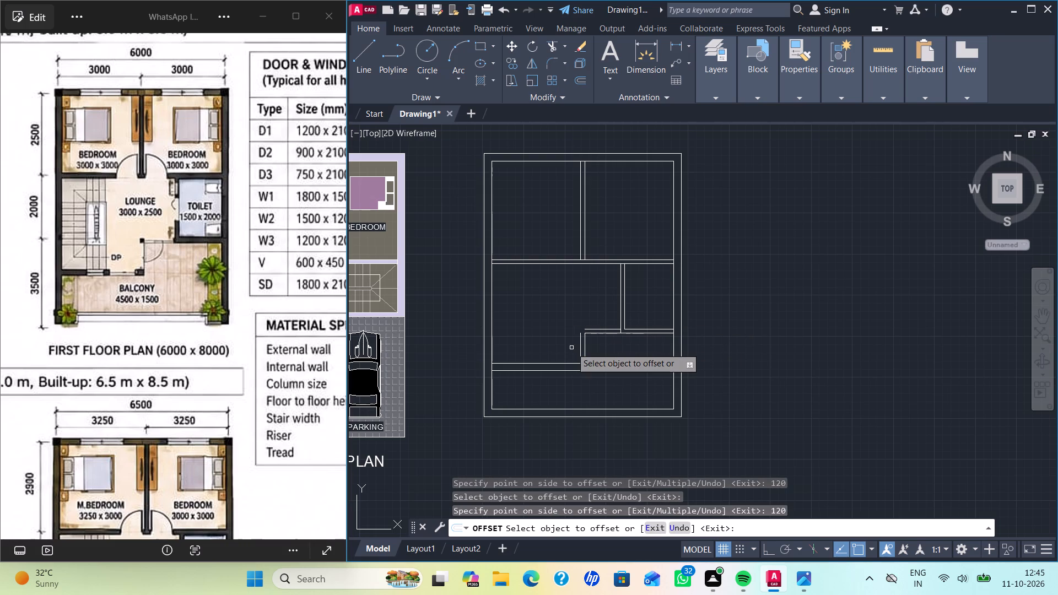
{"action": "key", "text": "Escape"}
Fillet the two new offset lines at radius 0 to close the boundary wall's upper step corner.
{"action": "key", "text": "f"}
{"action": "key", "text": "Return"}
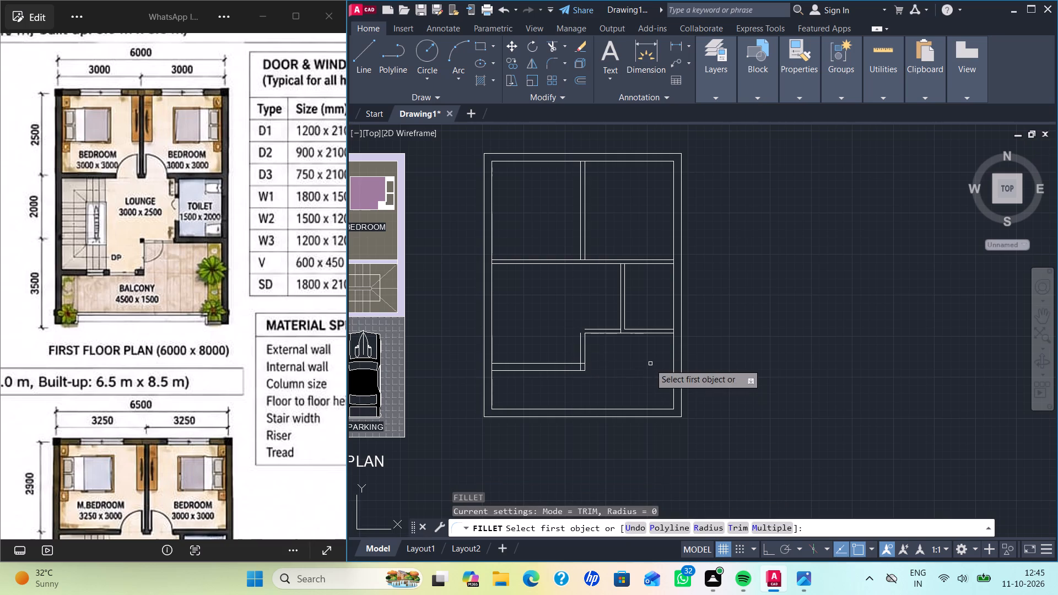
{"action": "scroll", "coordinate": [608, 358], "scroll_direction": "up", "scroll_amount": 2}
{"action": "left_click", "coordinate": [539, 325]}
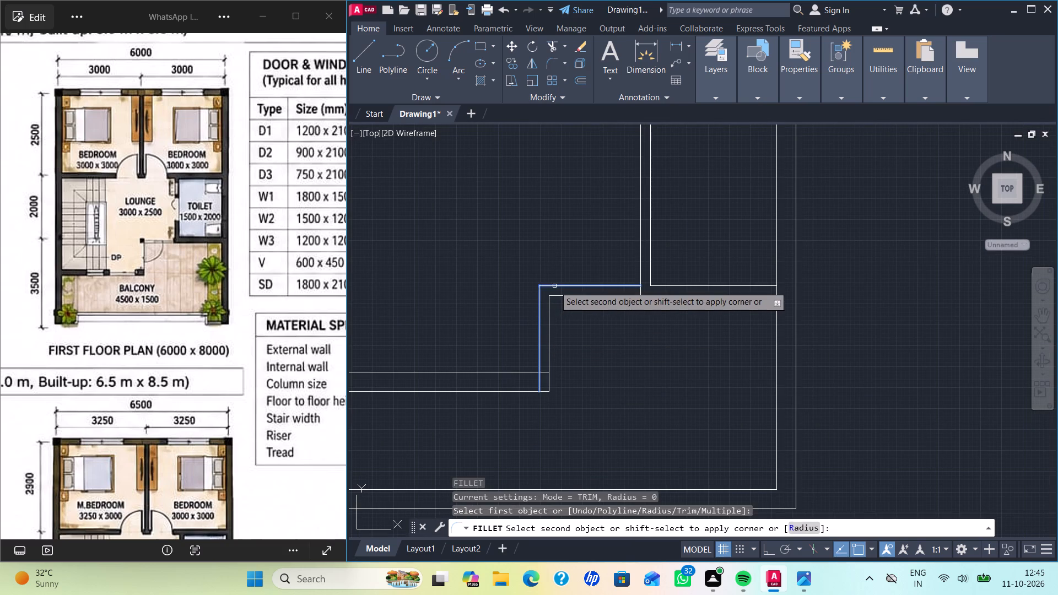
{"action": "left_click", "coordinate": [554, 286]}
{"action": "key", "text": "Escape"}
Trim the line ends crossing the wall thickness at the boundary's lower step corner and below the toilet's side wall.
{"action": "type", "text": "TR"}
{"action": "key", "text": "Return"}
{"action": "scroll", "coordinate": [525, 383], "scroll_direction": "up", "scroll_amount": 2}
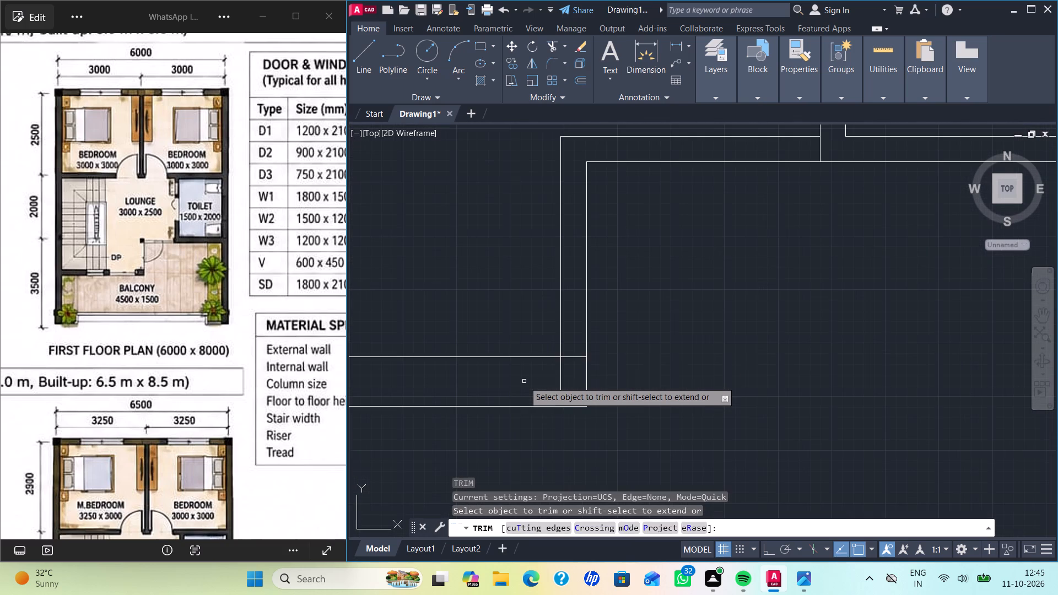
{"action": "left_click_drag", "start_coordinate": [569, 350], "coordinate": [545, 378]}
{"action": "scroll", "coordinate": [546, 376], "scroll_direction": "down", "scroll_amount": 2}
{"action": "scroll", "coordinate": [654, 364], "scroll_direction": "down", "scroll_amount": 2}
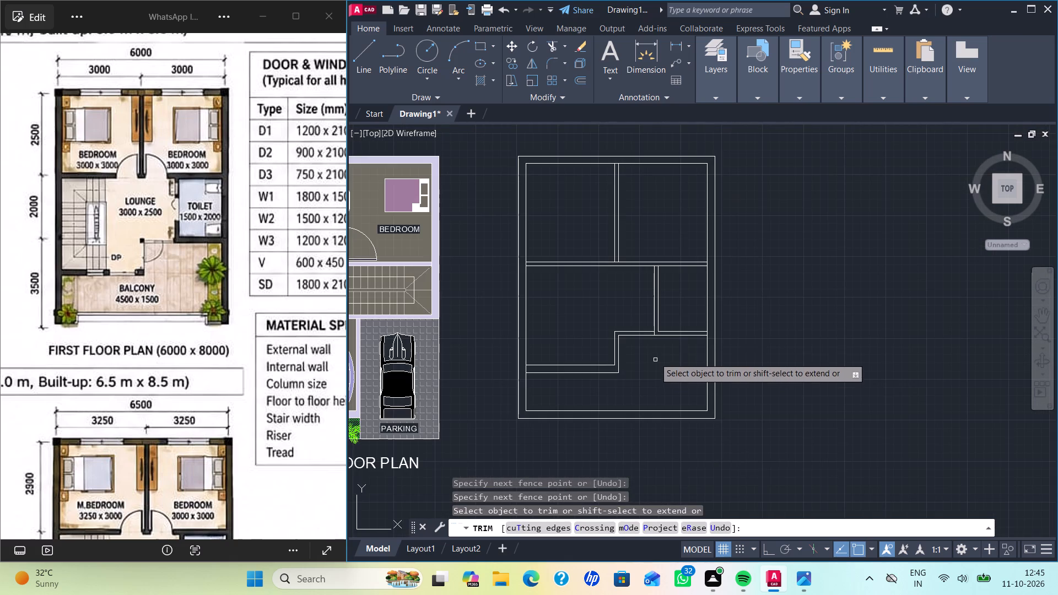
{"action": "scroll", "coordinate": [656, 339], "scroll_direction": "up", "scroll_amount": 3}
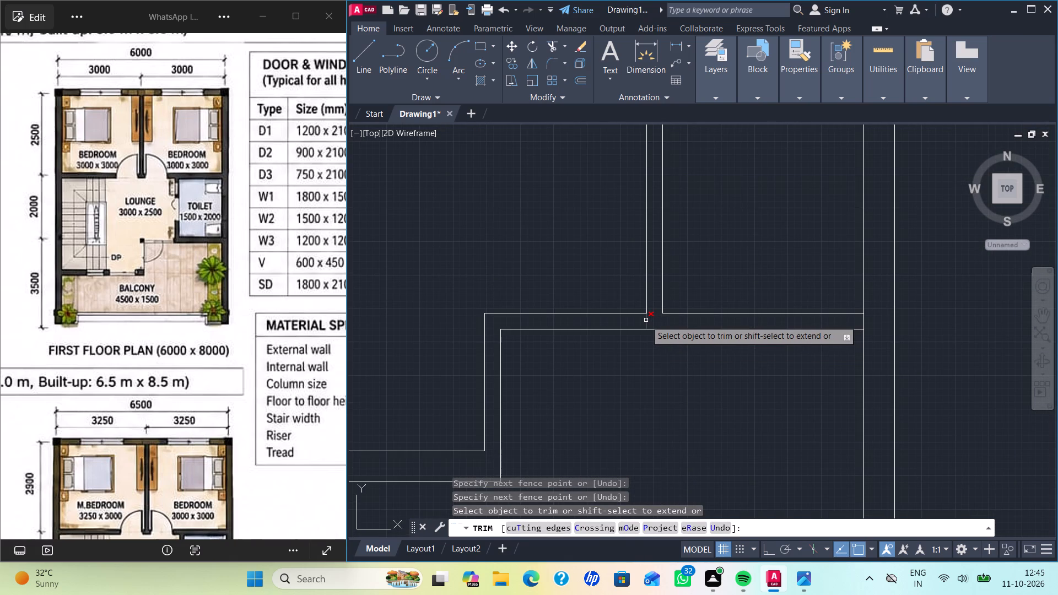
{"action": "left_click", "coordinate": [646, 320]}
{"action": "scroll", "coordinate": [646, 320], "scroll_direction": "down", "scroll_amount": 1}
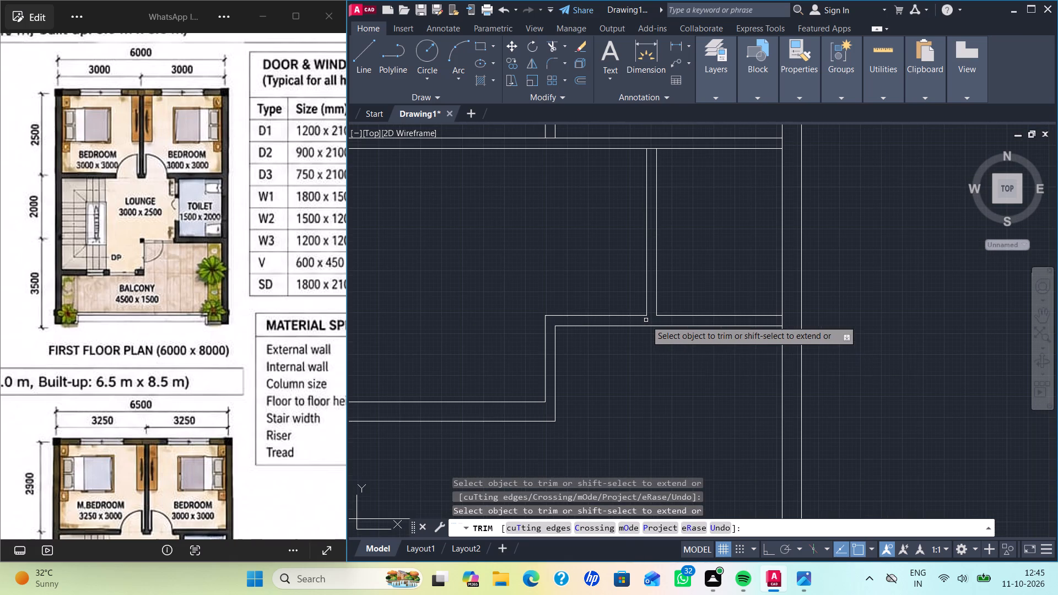
{"action": "middle_click_drag", "start_coordinate": [725, 363], "coordinate": [638, 364]}
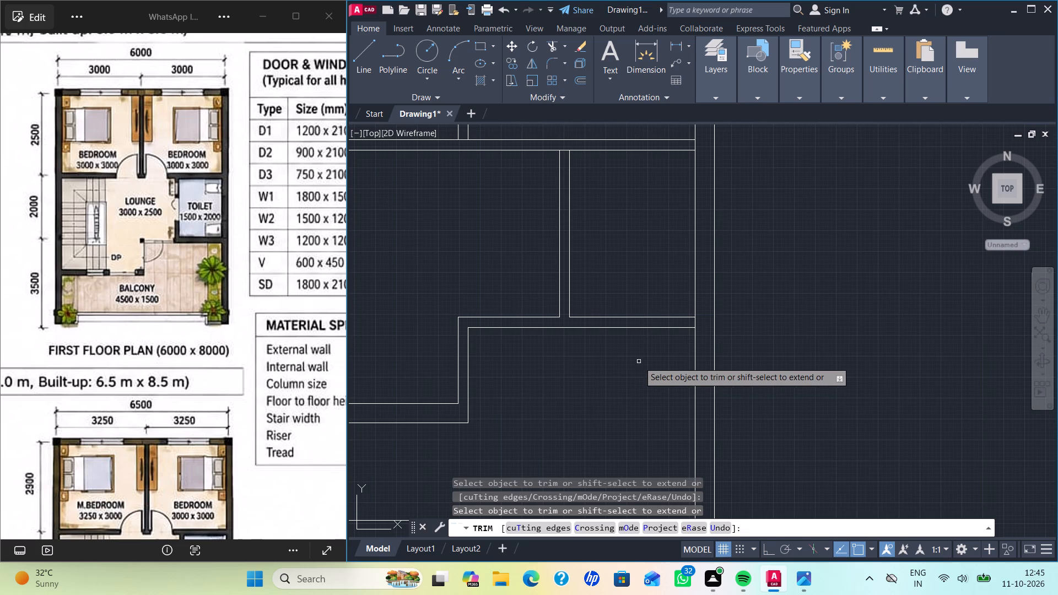
{"action": "scroll", "coordinate": [641, 357], "scroll_direction": "down", "scroll_amount": 3}
{"action": "scroll", "coordinate": [642, 360], "scroll_direction": "up", "scroll_amount": 1}
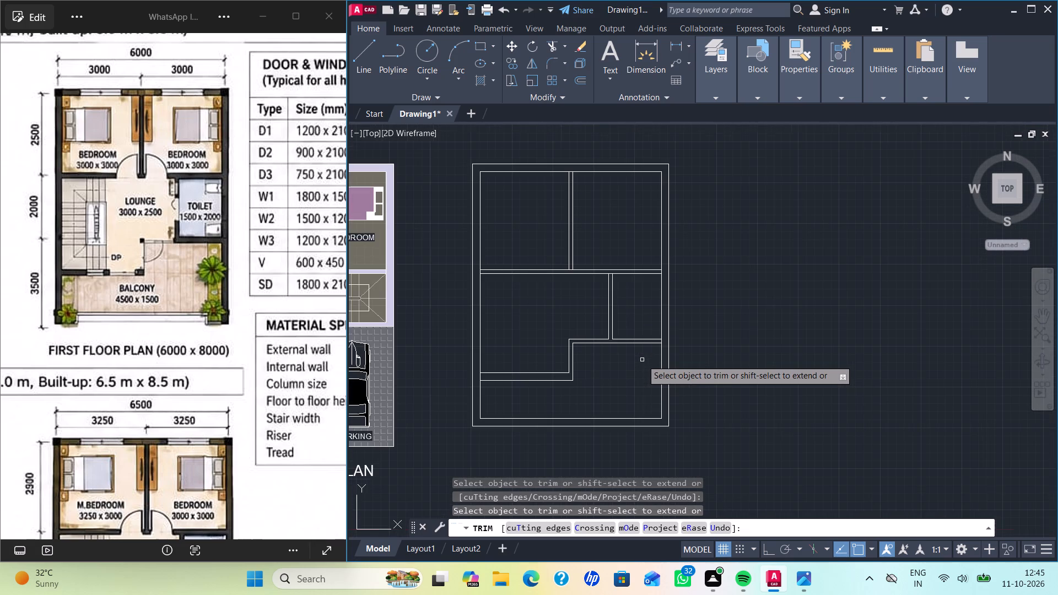
{"action": "scroll", "coordinate": [645, 361], "scroll_direction": "up", "scroll_amount": 1}
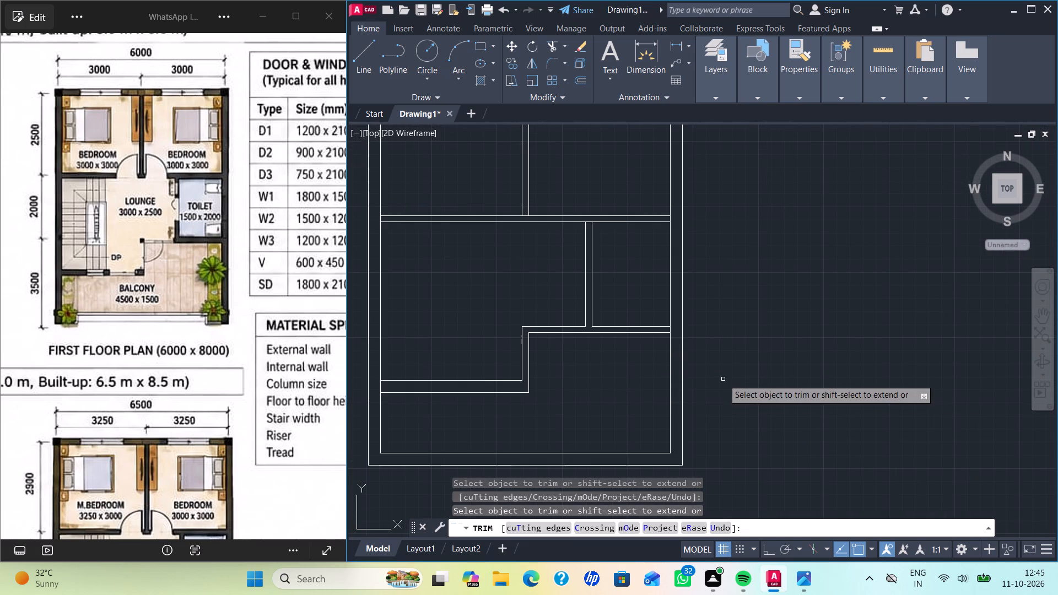
{"action": "key", "text": "Escape"}
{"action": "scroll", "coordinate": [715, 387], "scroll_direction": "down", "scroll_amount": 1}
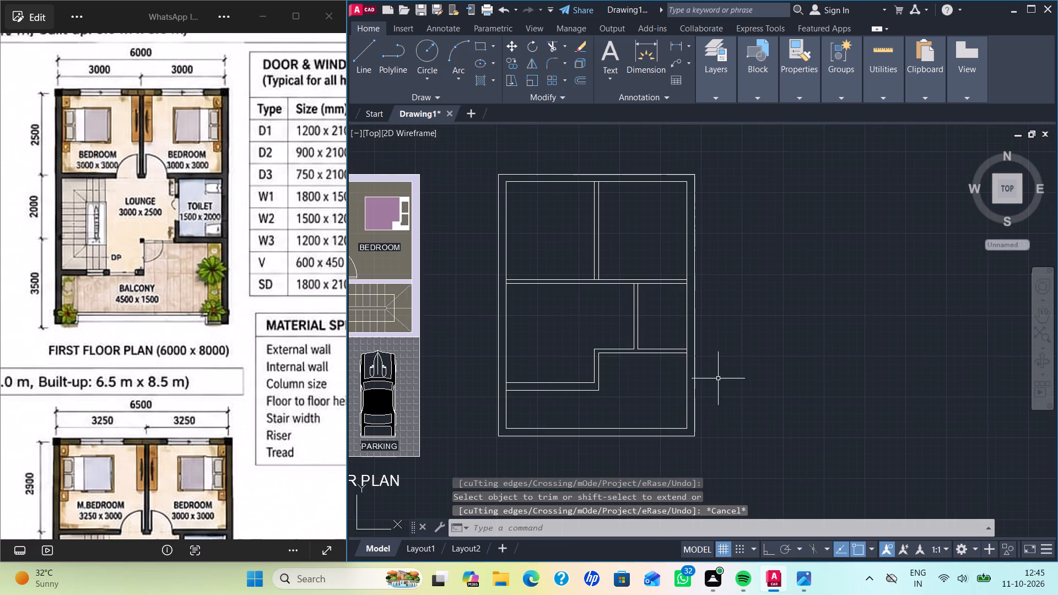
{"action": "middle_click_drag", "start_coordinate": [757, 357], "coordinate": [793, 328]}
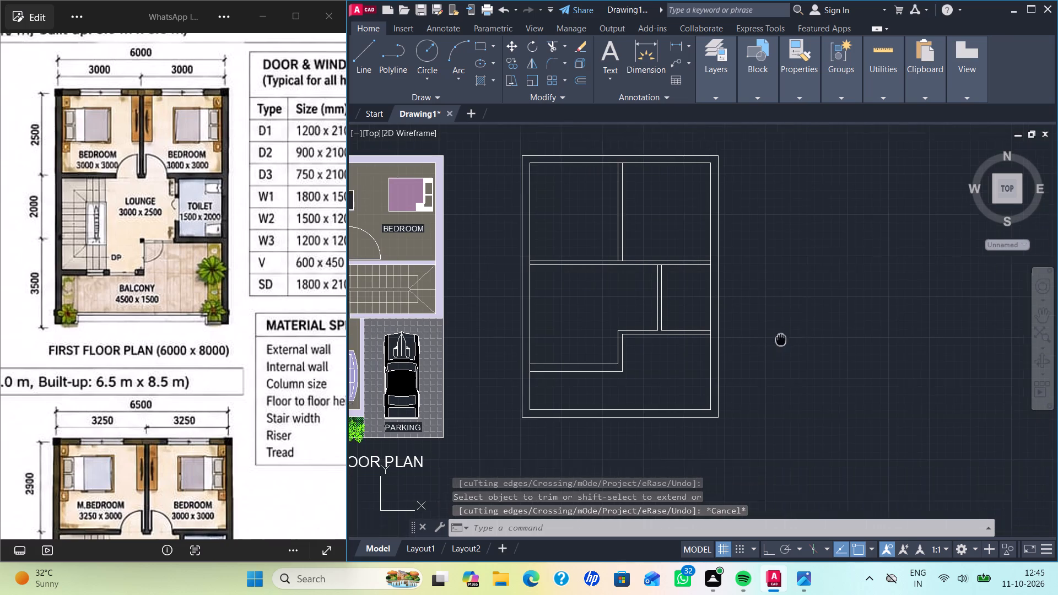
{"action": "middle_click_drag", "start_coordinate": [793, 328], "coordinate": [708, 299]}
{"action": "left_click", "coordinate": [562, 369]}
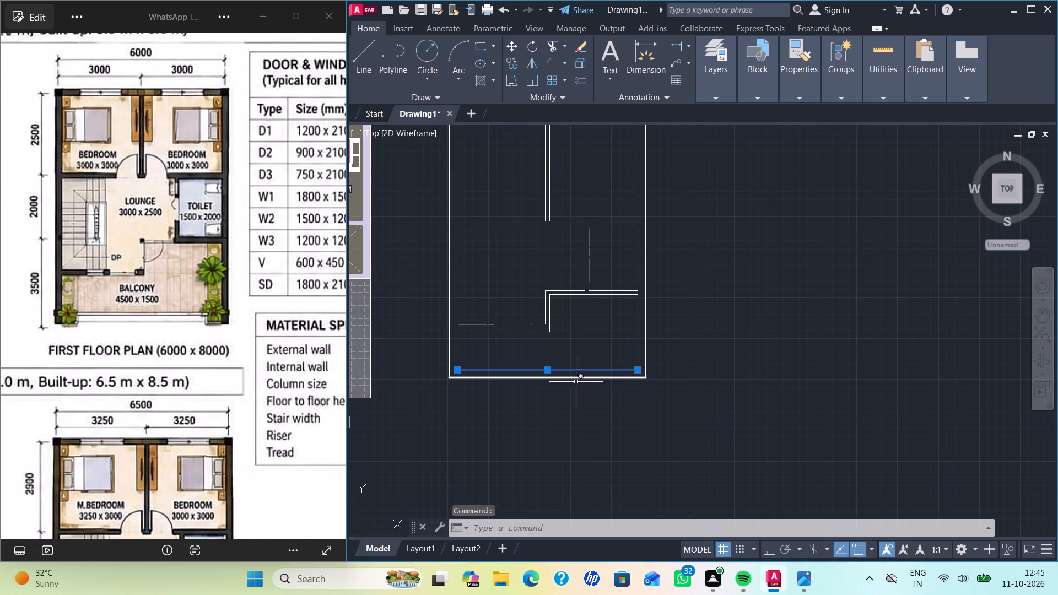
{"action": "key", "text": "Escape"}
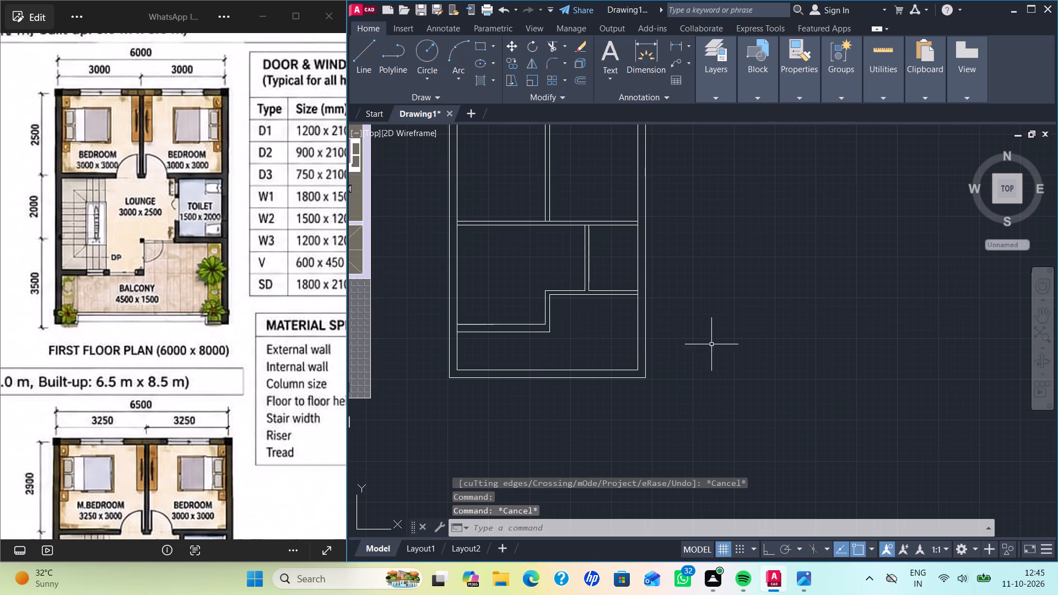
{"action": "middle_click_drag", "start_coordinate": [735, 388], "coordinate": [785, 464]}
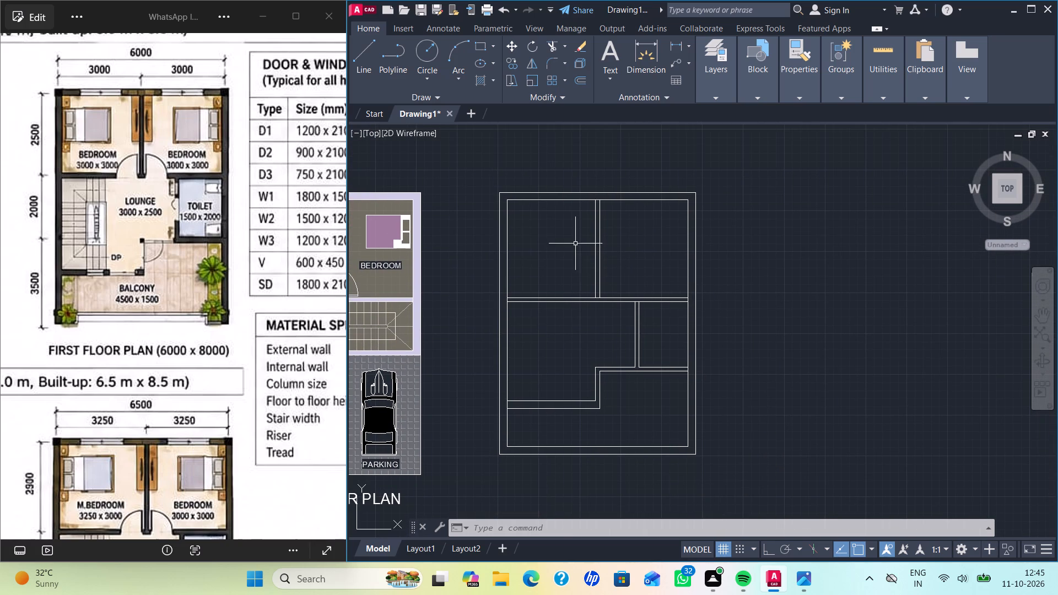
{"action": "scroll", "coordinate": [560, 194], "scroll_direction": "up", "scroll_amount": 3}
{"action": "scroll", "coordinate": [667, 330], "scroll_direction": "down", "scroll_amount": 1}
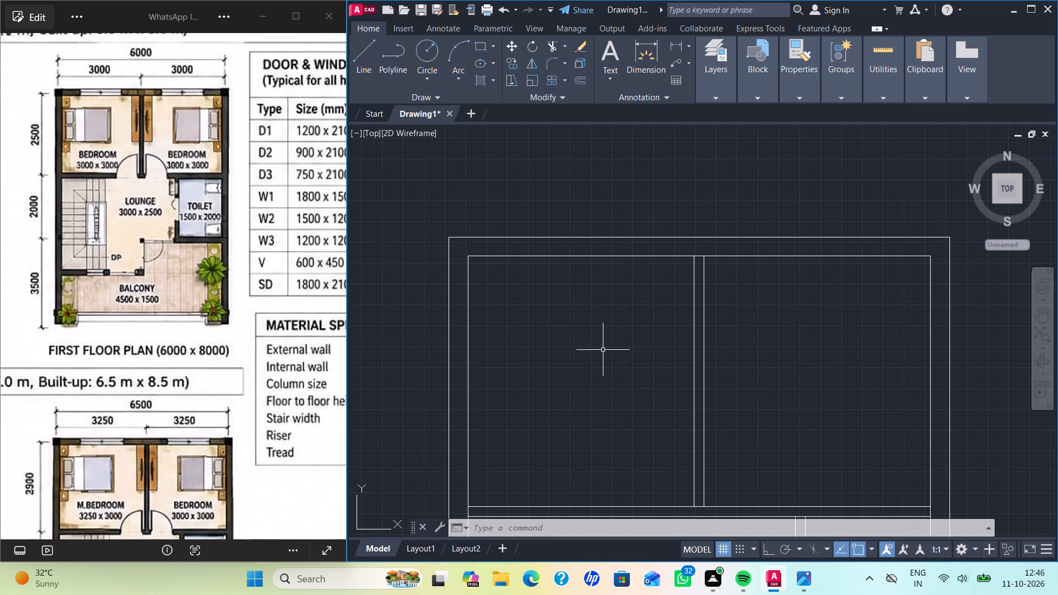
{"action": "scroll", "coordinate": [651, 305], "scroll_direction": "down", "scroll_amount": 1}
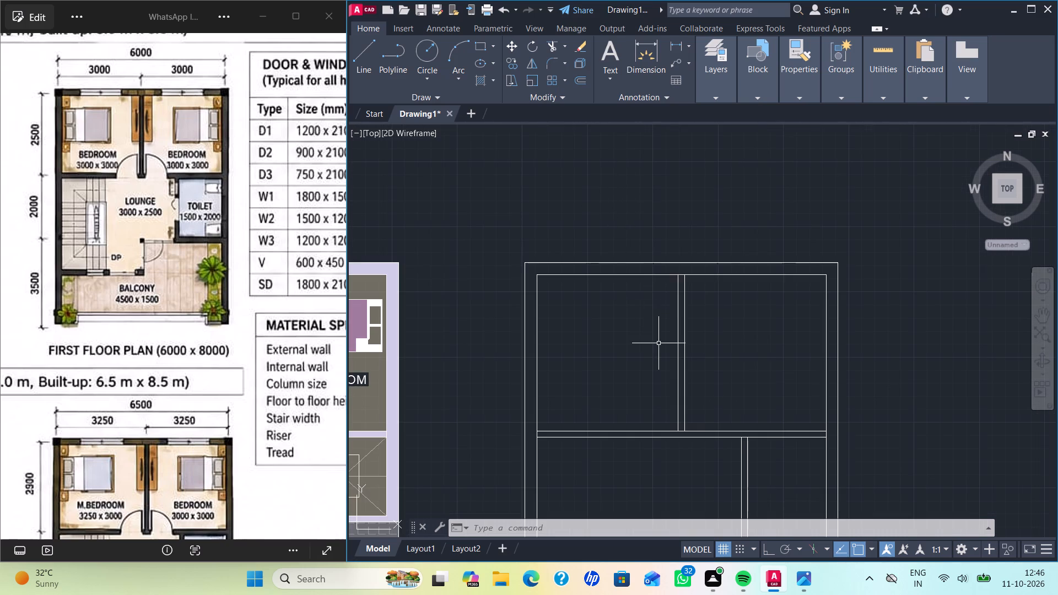
Copy the ground-floor bedroom door from its hinge end to the empty space beside the first-floor plan.
{"action": "middle_click_drag", "start_coordinate": [658, 340], "coordinate": [640, 214]}
{"action": "middle_click_drag", "start_coordinate": [643, 235], "coordinate": [590, 223]}
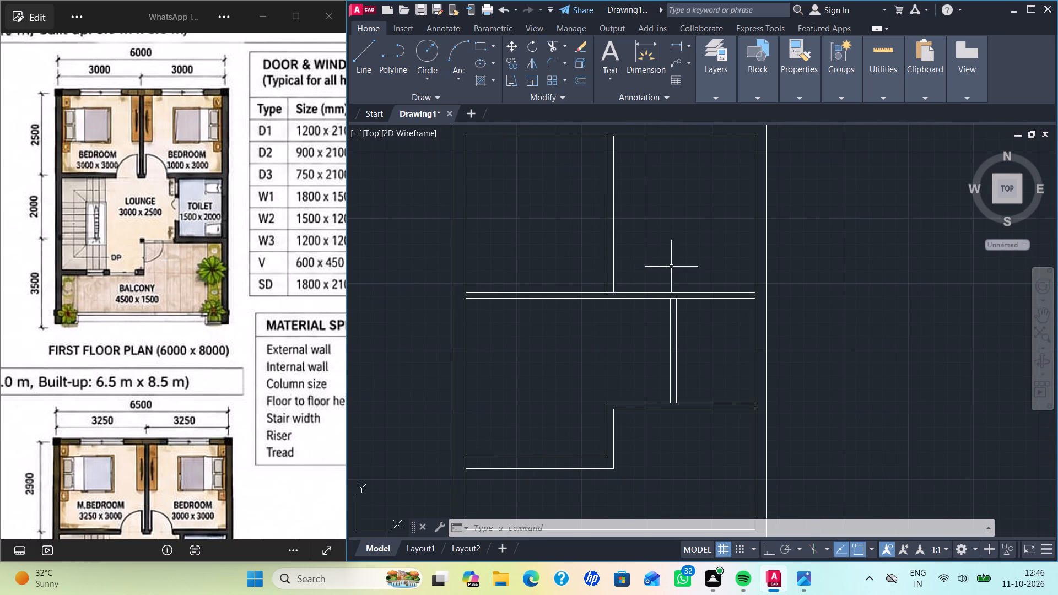
{"action": "scroll", "coordinate": [698, 286], "scroll_direction": "down", "scroll_amount": 1}
{"action": "middle_click_drag", "start_coordinate": [568, 284], "coordinate": [636, 279]}
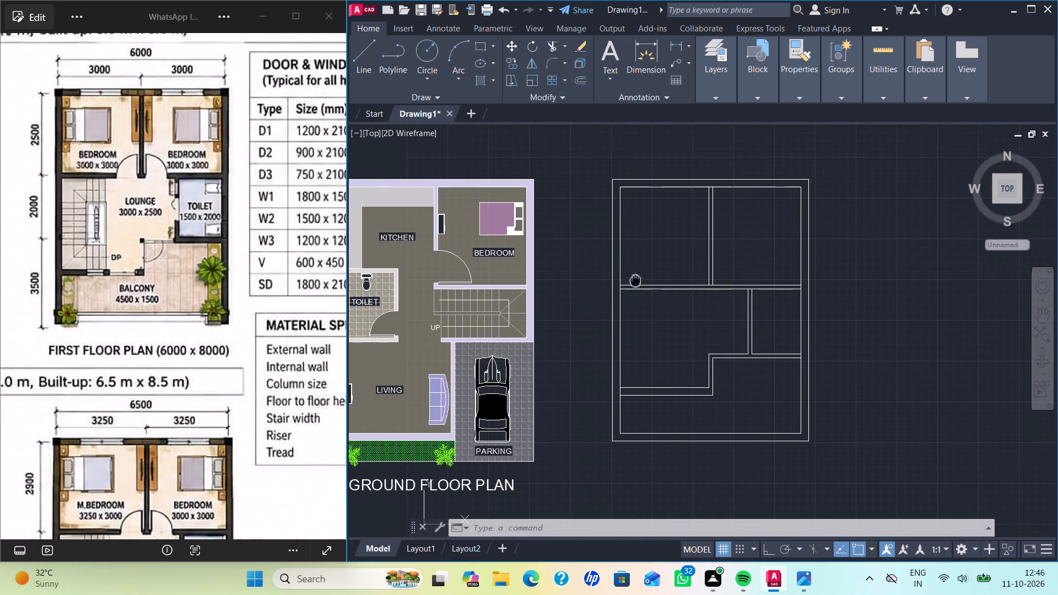
{"action": "middle_click_drag", "start_coordinate": [636, 279], "coordinate": [635, 279]}
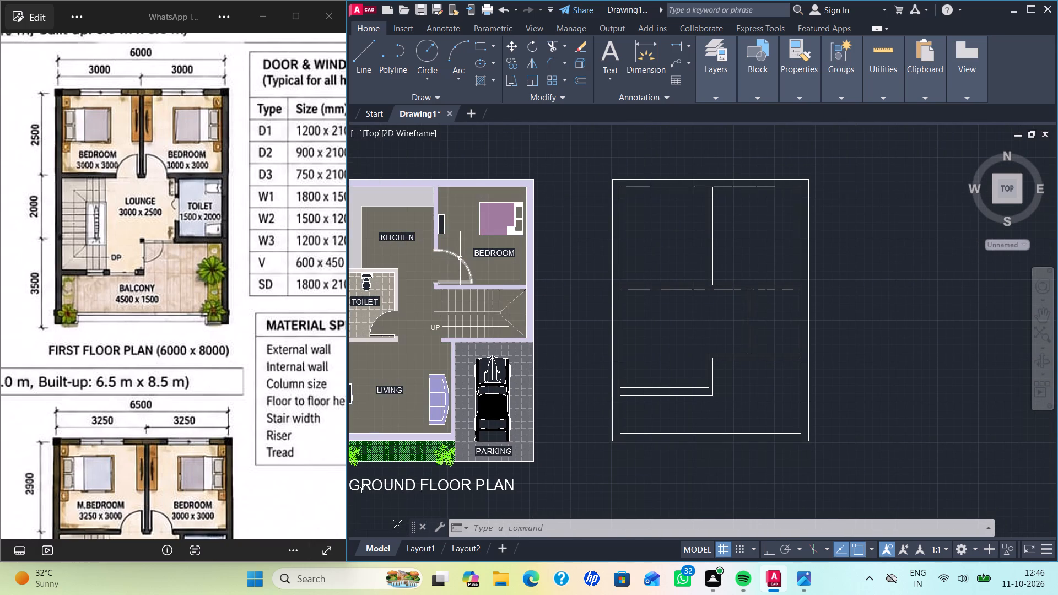
{"action": "left_click", "coordinate": [460, 258]}
{"action": "key", "text": "c"}
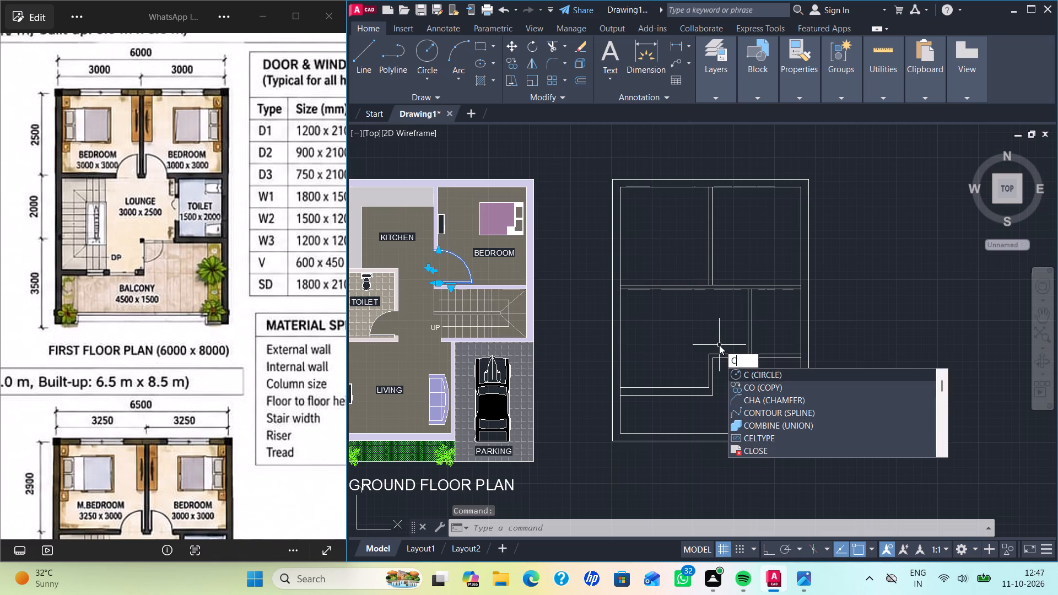
{"action": "key", "text": "o"}
{"action": "key", "text": "Return"}
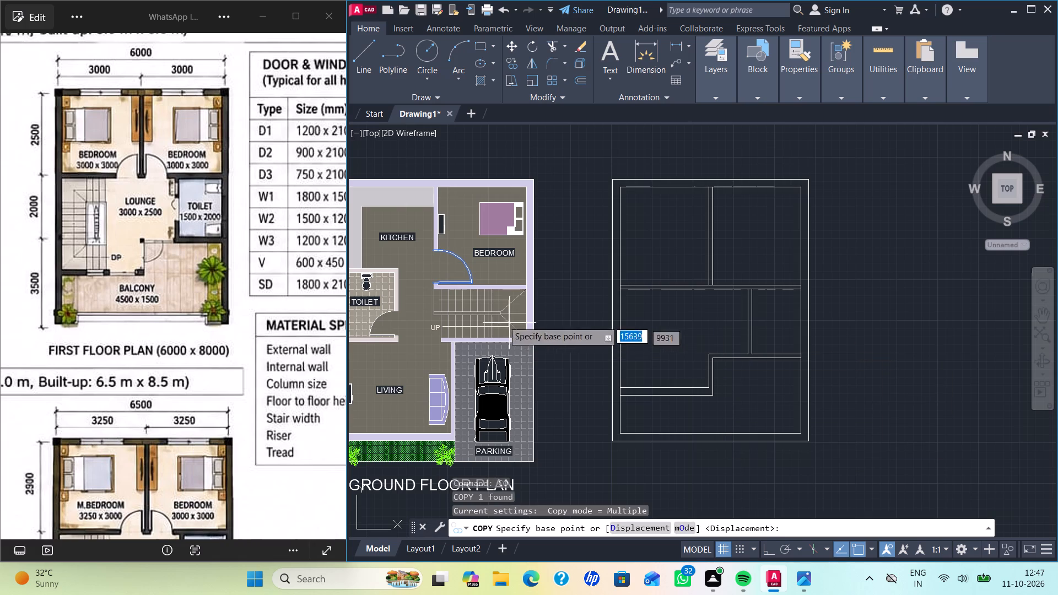
{"action": "left_click", "coordinate": [436, 283]}
{"action": "left_click", "coordinate": [872, 305]}
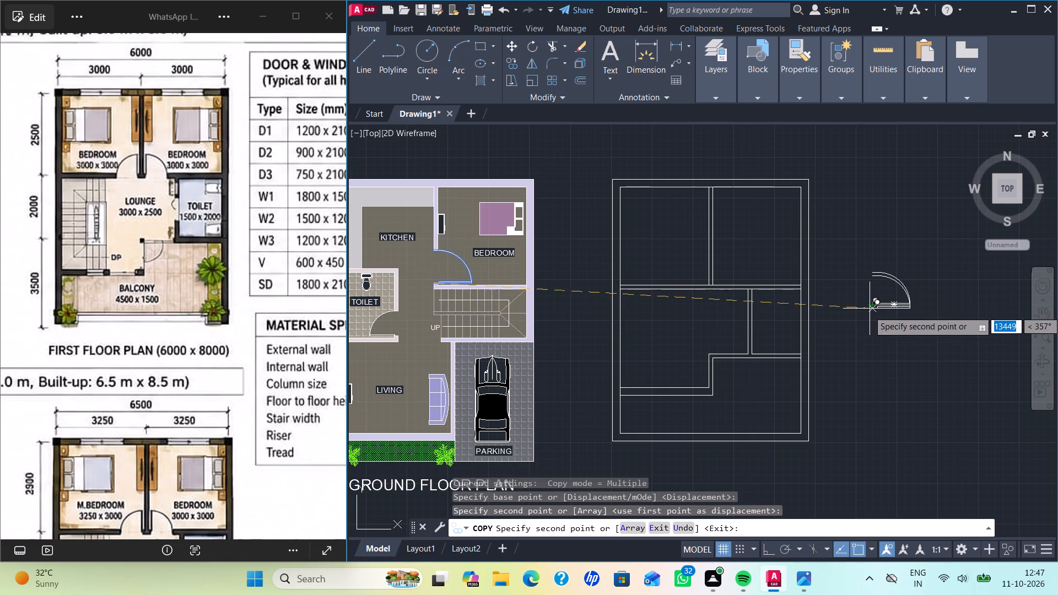
{"action": "key", "text": "Escape"}
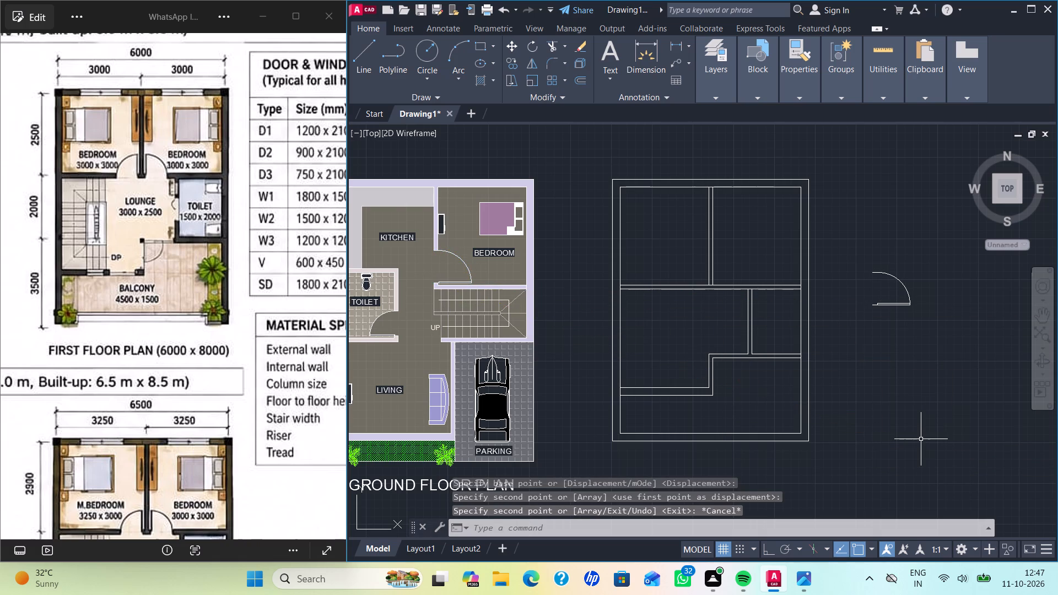
Rotate the copied door 90° counterclockwise about its hinge end.
{"action": "left_click", "coordinate": [905, 288]}
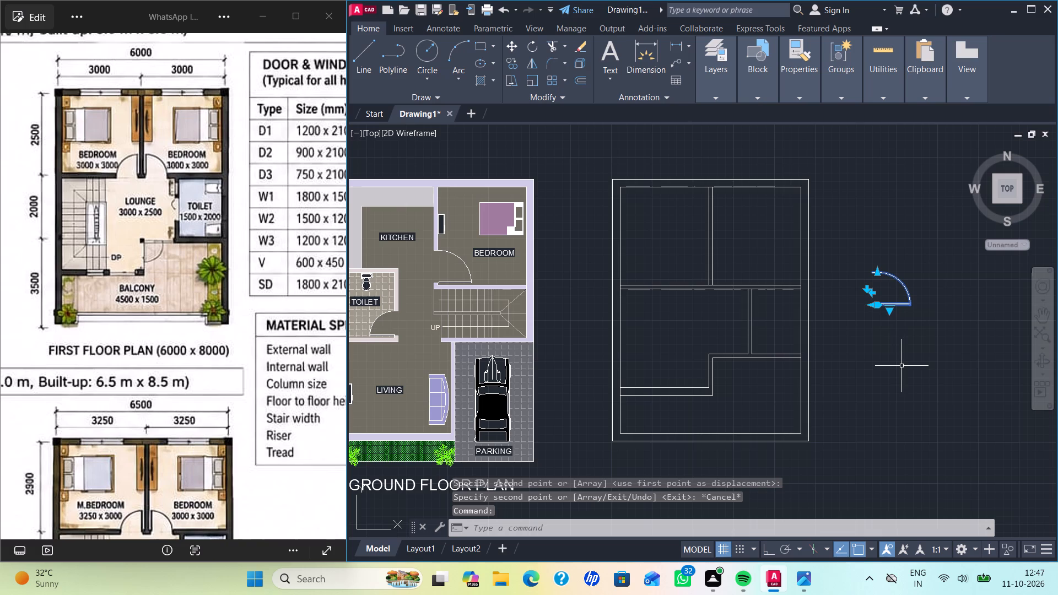
{"action": "type", "text": "RO"}
{"action": "key", "text": "Return"}
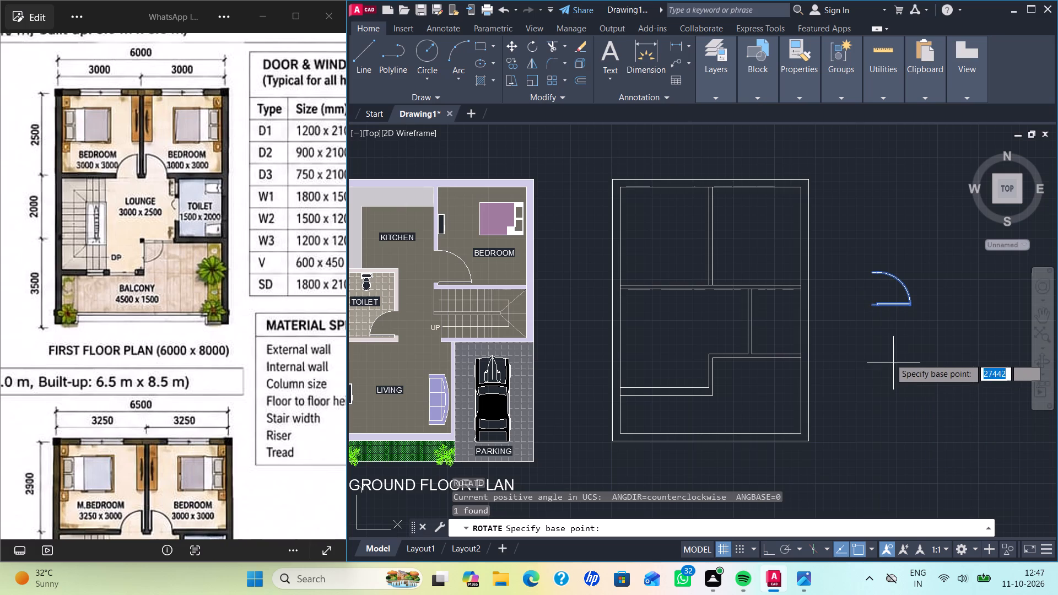
{"action": "left_click", "coordinate": [870, 302]}
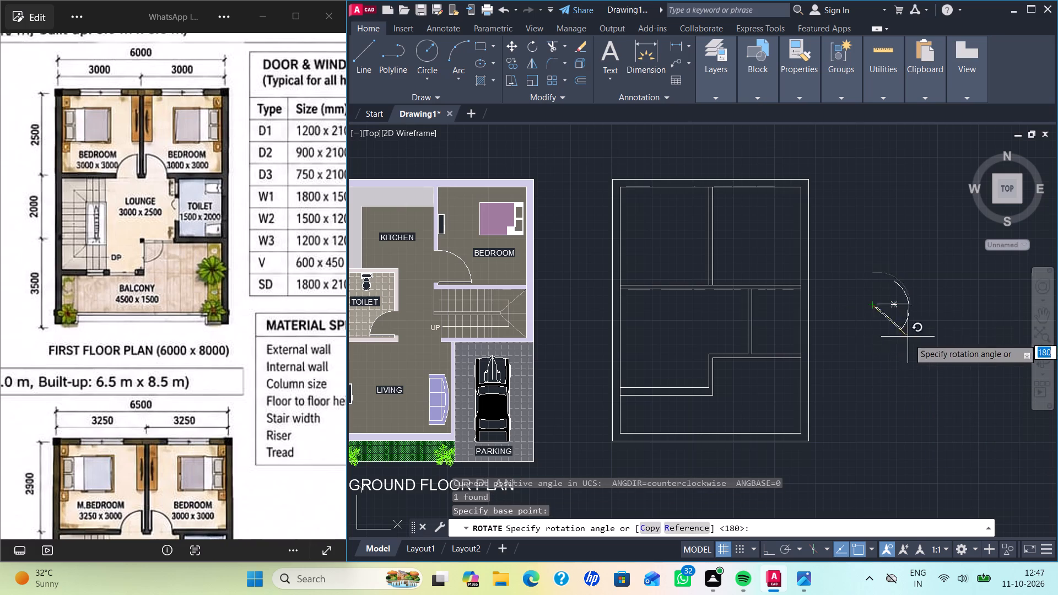
{"action": "left_click", "coordinate": [873, 165]}
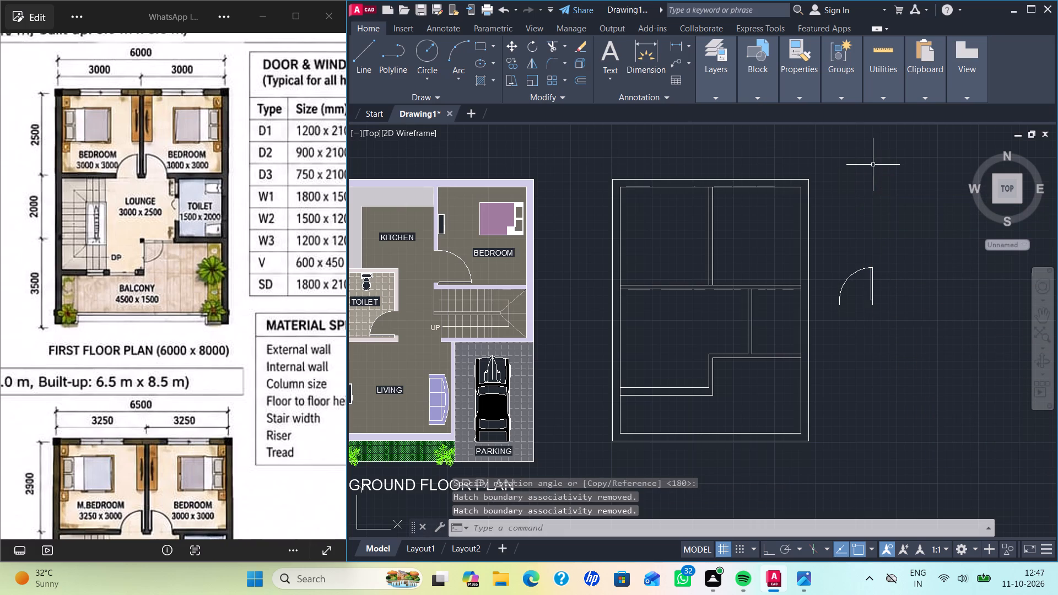
Move the rotated door by its hinge end onto the left bedroom's bottom wall, just beside the bedroom dividing wall.
{"action": "left_click", "coordinate": [872, 289]}
{"action": "key", "text": "m"}
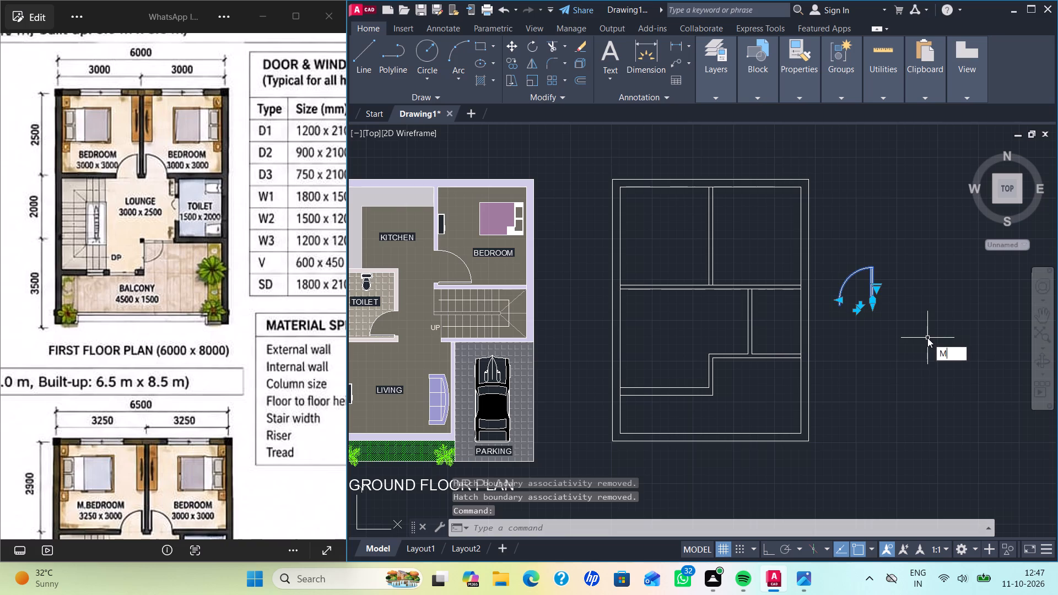
{"action": "key", "text": "Return"}
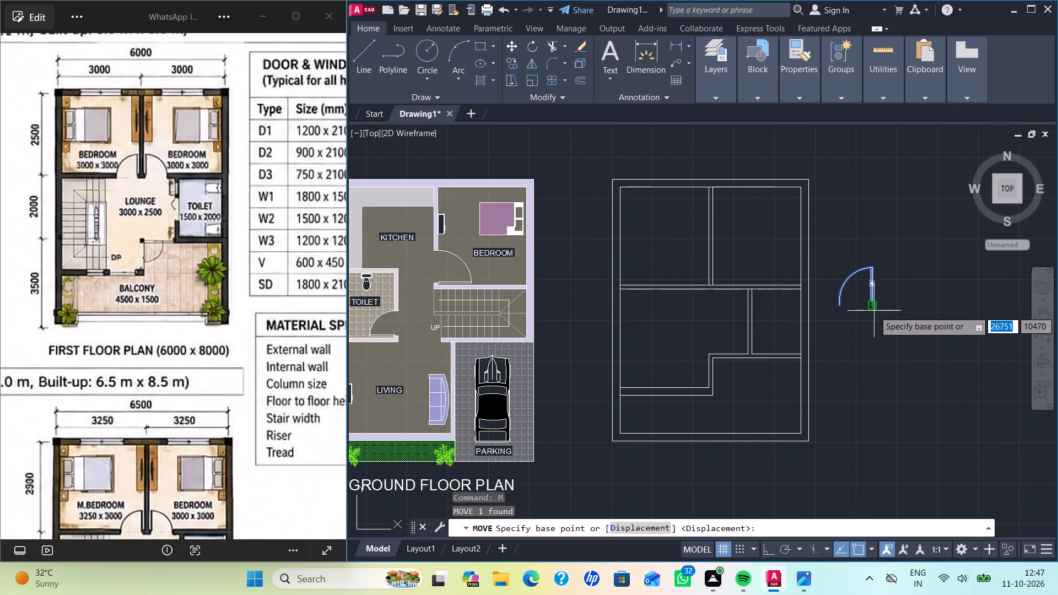
{"action": "left_click", "coordinate": [874, 306]}
{"action": "scroll", "coordinate": [698, 283], "scroll_direction": "up", "scroll_amount": 3}
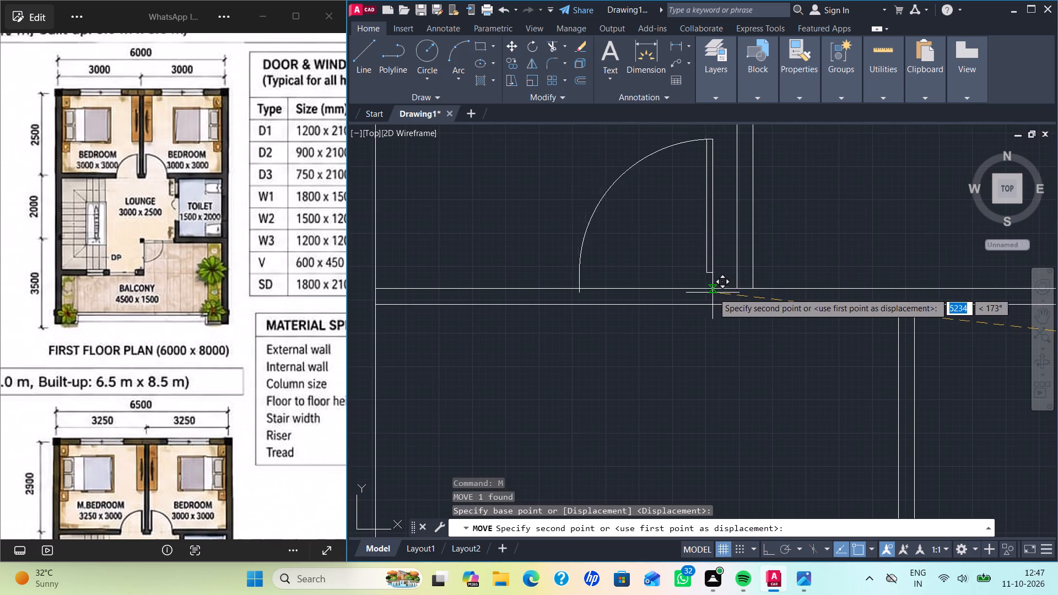
{"action": "left_click", "coordinate": [728, 302]}
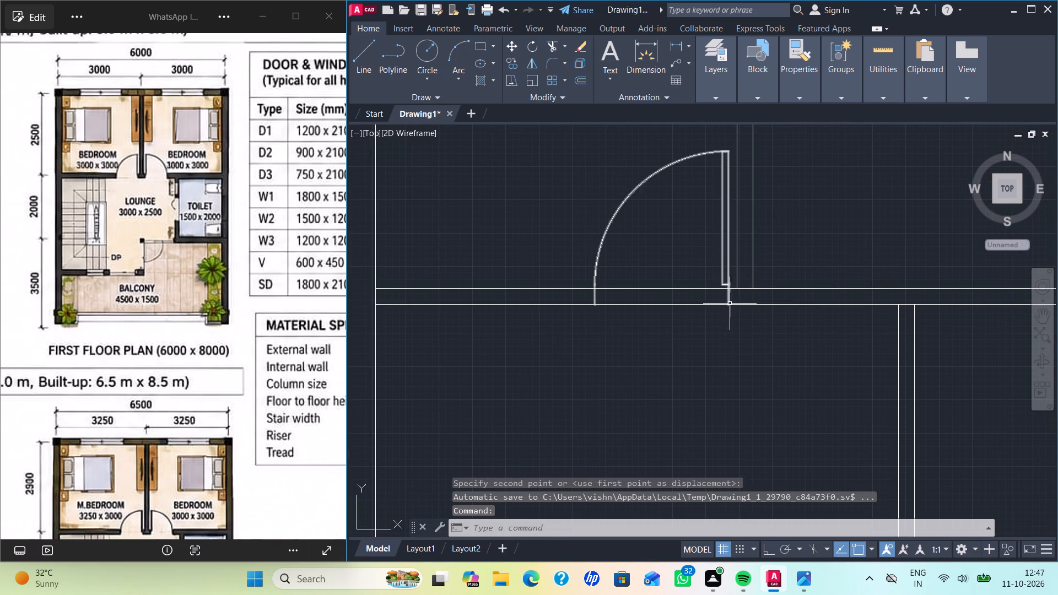
Mirror the left bedroom's door about the centreline of the bedroom dividing wall, keeping the original door.
{"action": "type", "text": "MI"}
{"action": "key", "text": "Return"}
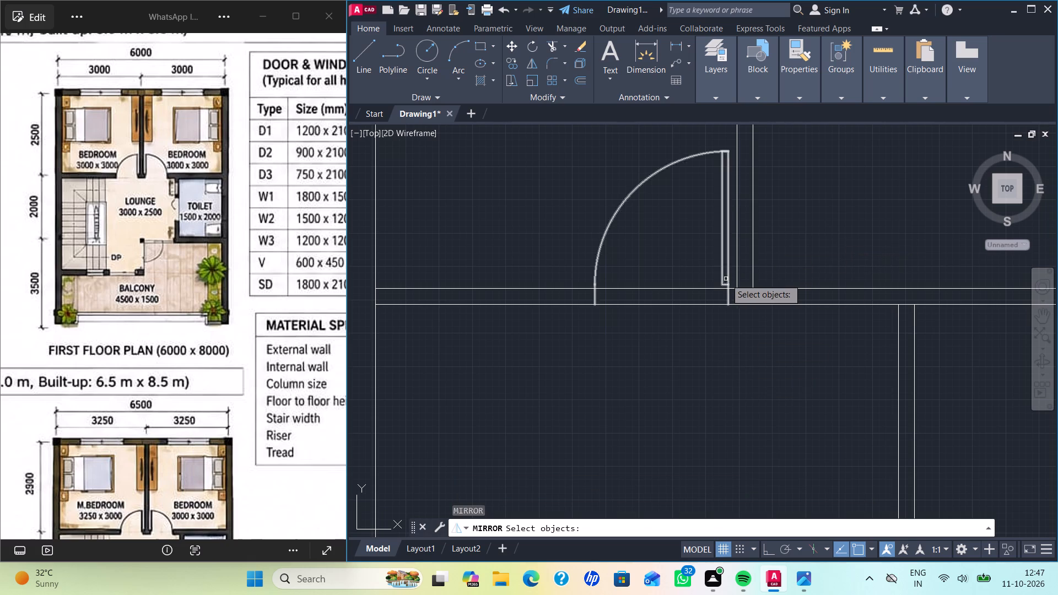
{"action": "left_click", "coordinate": [726, 274]}
{"action": "key", "text": "Return"}
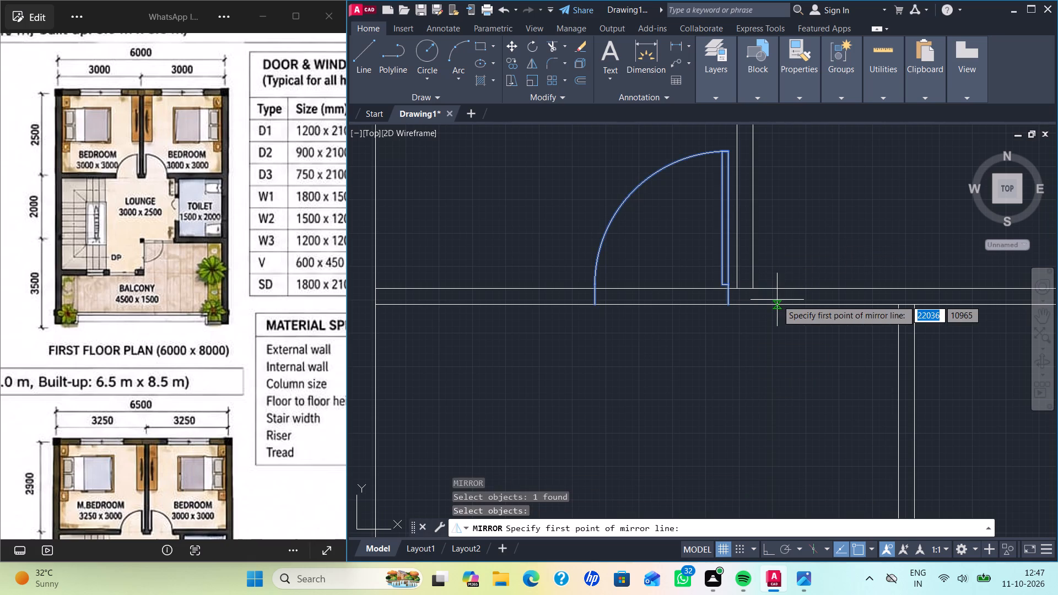
{"action": "left_click", "coordinate": [748, 288]}
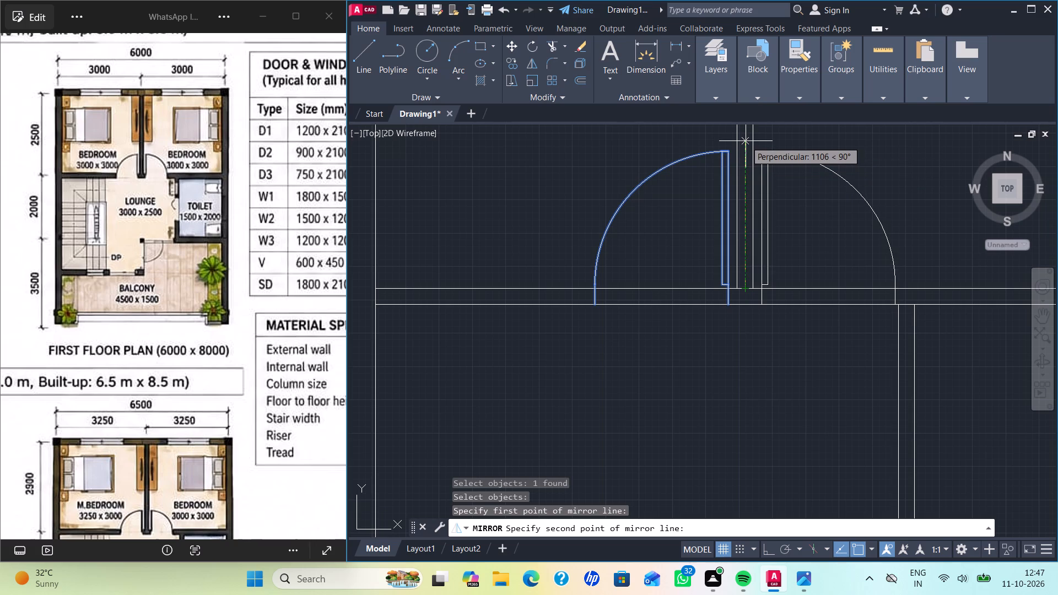
{"action": "left_click", "coordinate": [746, 141]}
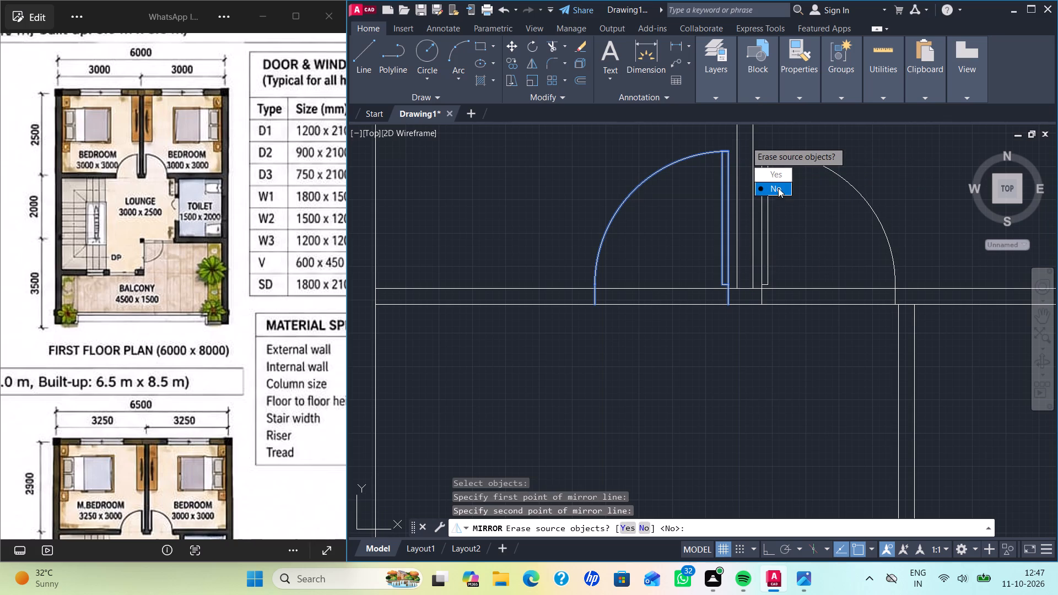
{"action": "left_click_drag", "start_coordinate": [778, 188], "coordinate": [746, 141]}
Trim the wall lines crossing both bedroom door openings in the bedrooms' bottom wall.
{"action": "scroll", "coordinate": [784, 258], "scroll_direction": "down", "scroll_amount": 1}
{"action": "scroll", "coordinate": [784, 321], "scroll_direction": "down", "scroll_amount": 1}
{"action": "middle_click_drag", "start_coordinate": [784, 318], "coordinate": [695, 320]}
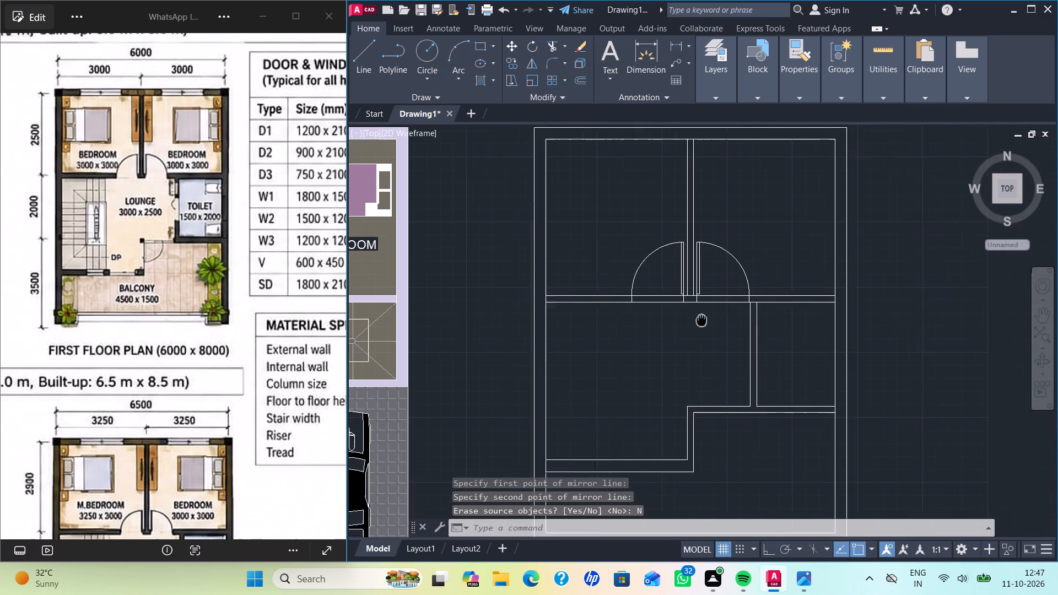
{"action": "middle_click_drag", "start_coordinate": [695, 320], "coordinate": [695, 320]}
{"action": "scroll", "coordinate": [743, 318], "scroll_direction": "up", "scroll_amount": 3}
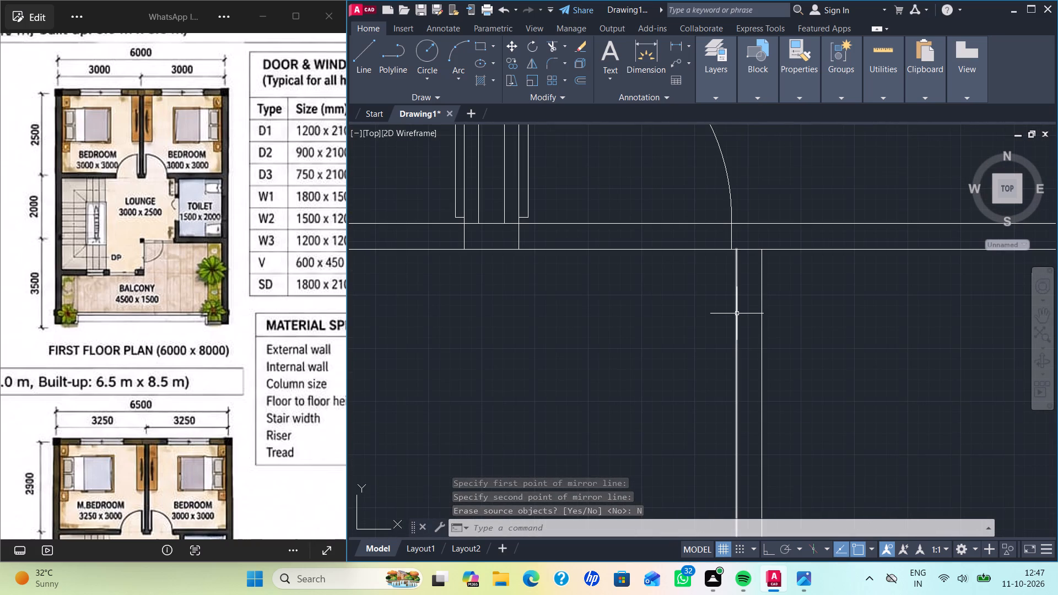
{"action": "scroll", "coordinate": [732, 313], "scroll_direction": "down", "scroll_amount": 3}
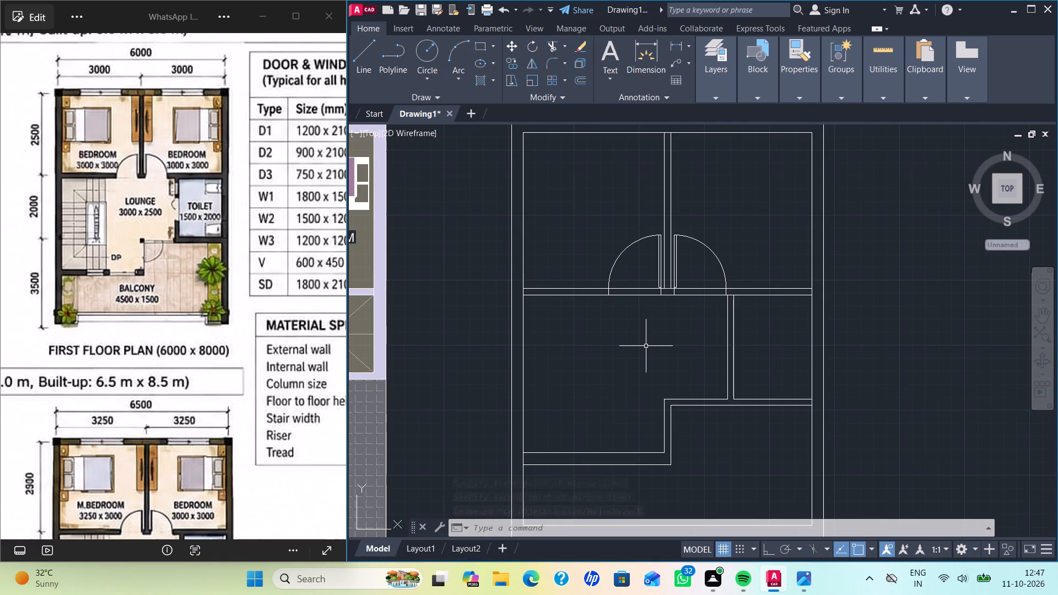
{"action": "key", "text": "Escape"}
{"action": "type", "text": "TR"}
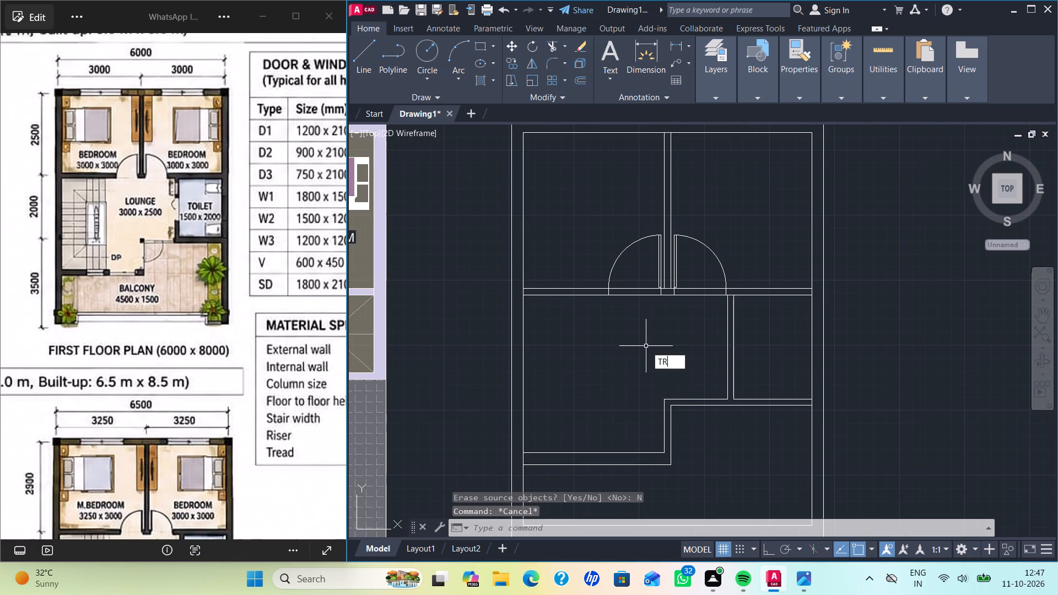
{"action": "key", "text": "Return"}
{"action": "left_click_drag", "start_coordinate": [623, 277], "coordinate": [622, 331]}
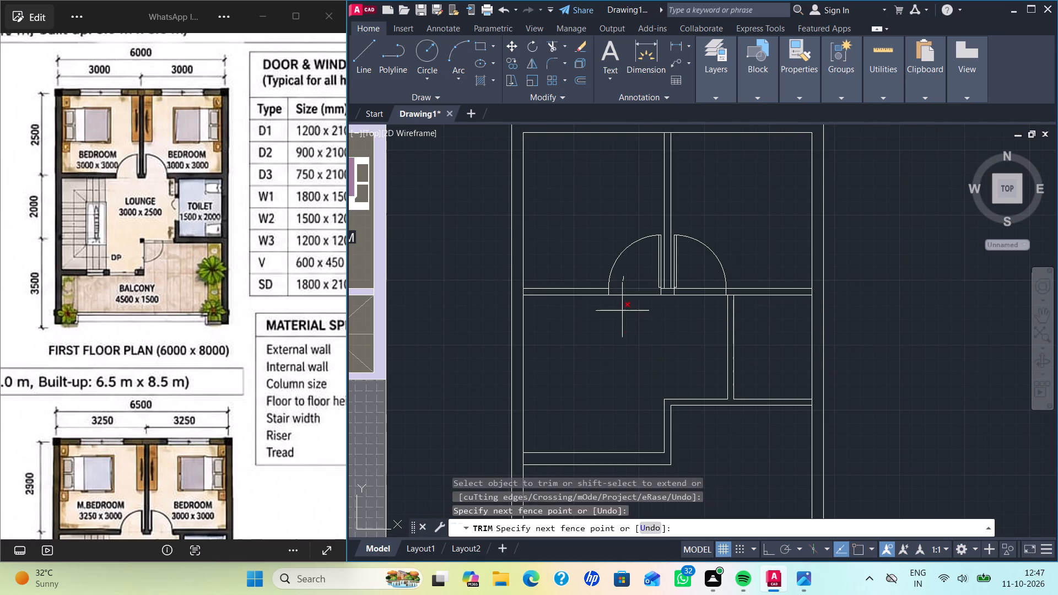
{"action": "left_click_drag", "start_coordinate": [622, 331], "coordinate": [701, 283]}
{"action": "scroll", "coordinate": [708, 344], "scroll_direction": "down", "scroll_amount": 1}
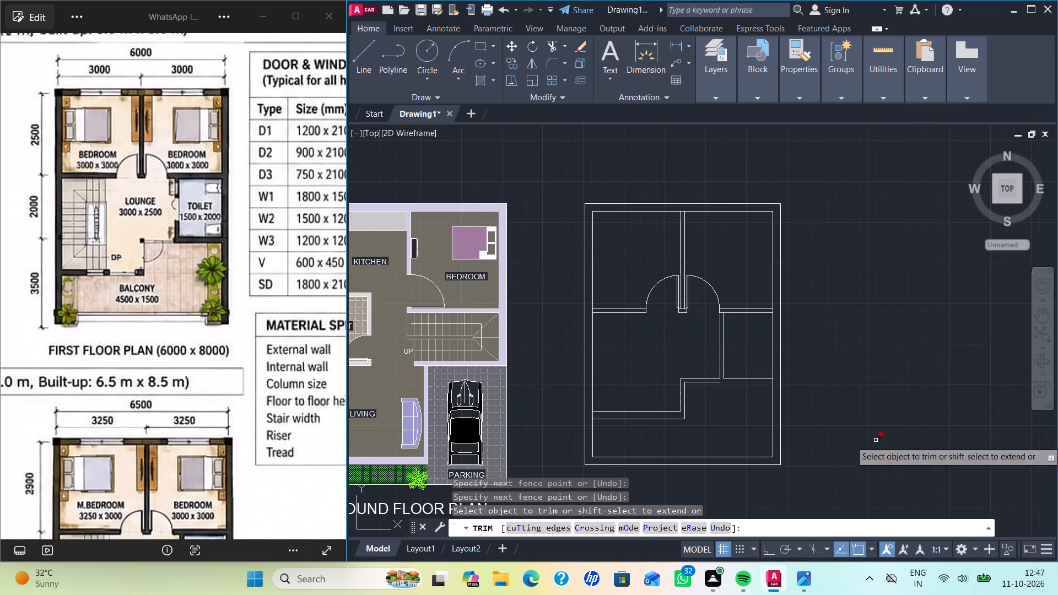
{"action": "middle_click_drag", "start_coordinate": [817, 358], "coordinate": [817, 340]}
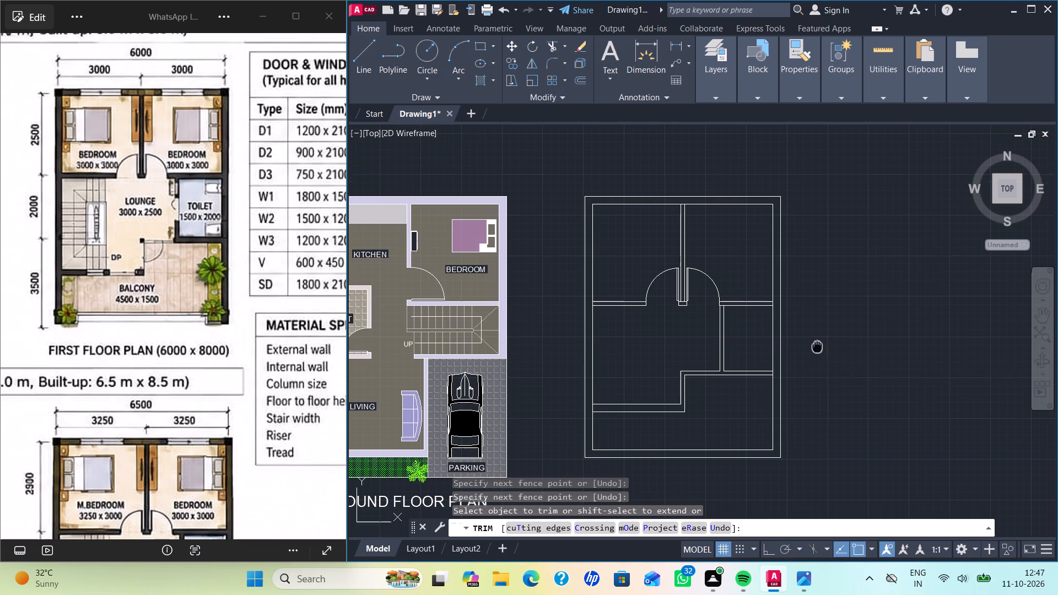
{"action": "middle_click_drag", "start_coordinate": [817, 340], "coordinate": [808, 308]}
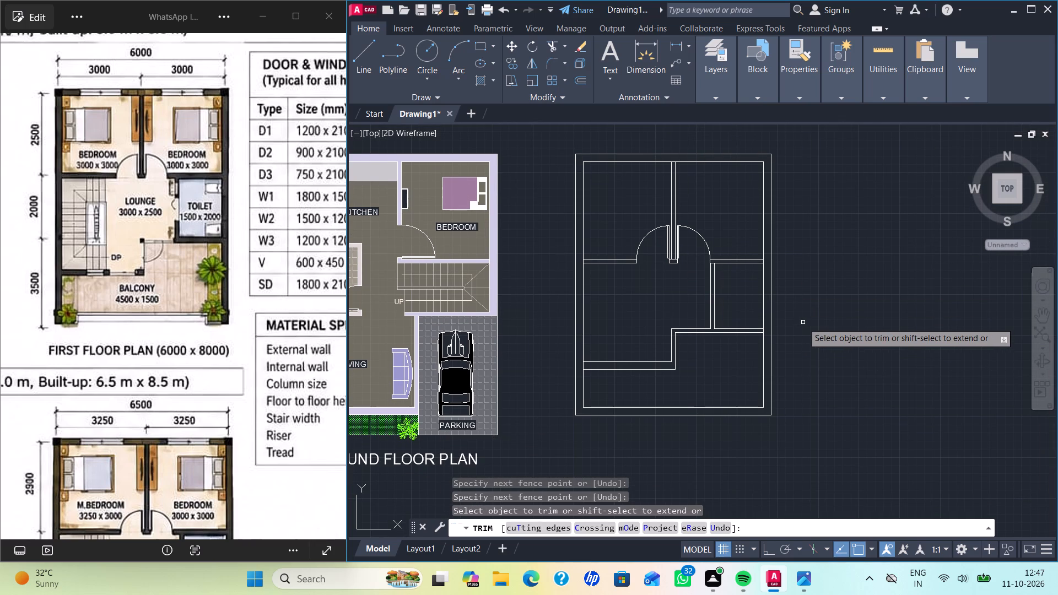
{"action": "key", "text": "Escape"}
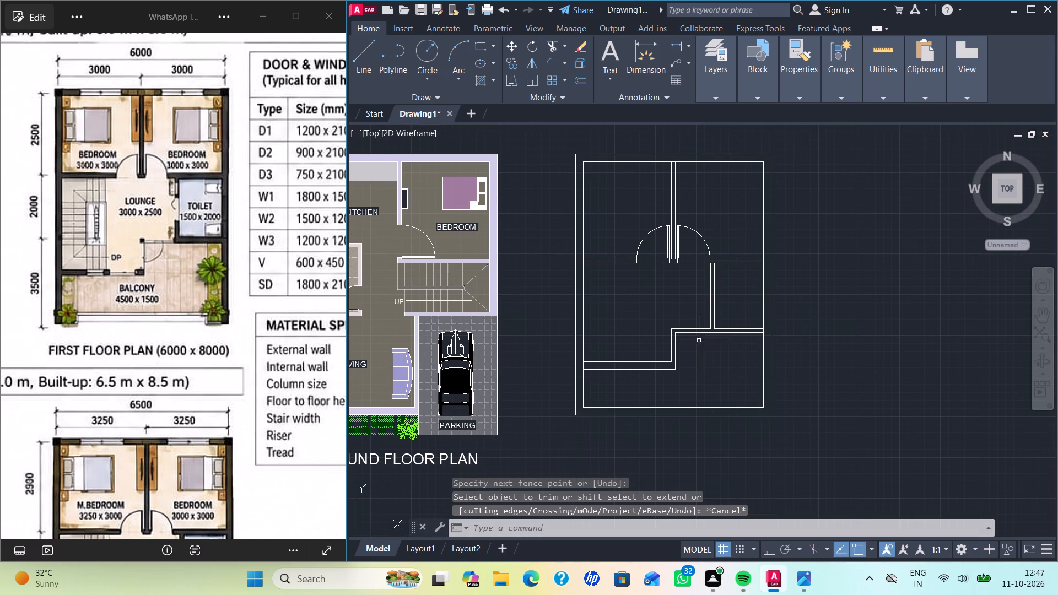
Draw an upright rectangle about 410 by 1330 mm in the staircase area for the gap between the stair flights.
{"action": "scroll", "coordinate": [651, 311], "scroll_direction": "up", "scroll_amount": 2}
{"action": "scroll", "coordinate": [625, 306], "scroll_direction": "down", "scroll_amount": 1}
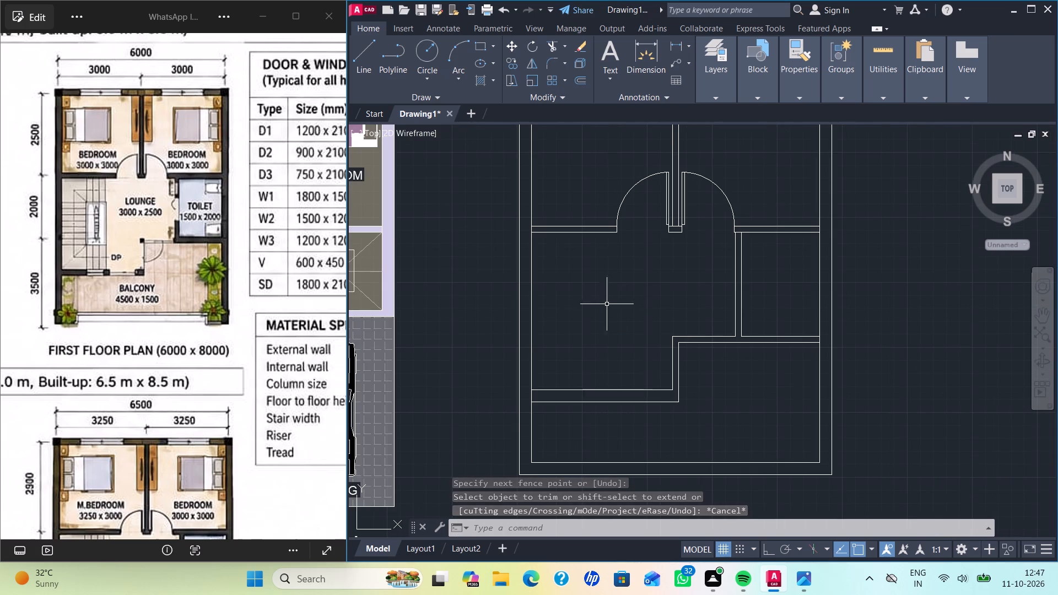
{"action": "type", "text": "REC"}
{"action": "key", "text": "Return"}
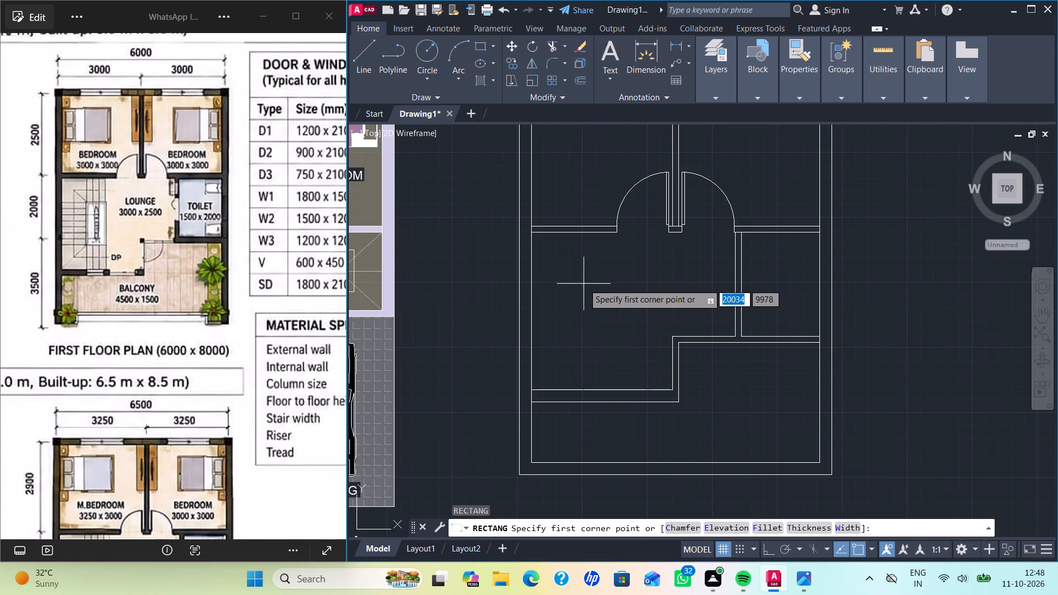
{"action": "left_click", "coordinate": [574, 281]}
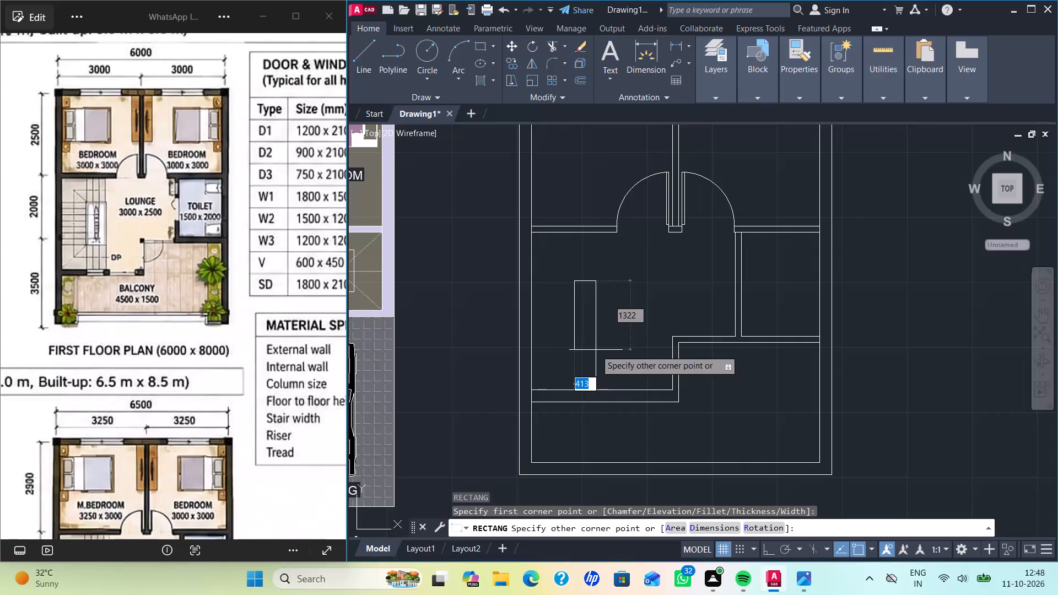
{"action": "left_click", "coordinate": [595, 351]}
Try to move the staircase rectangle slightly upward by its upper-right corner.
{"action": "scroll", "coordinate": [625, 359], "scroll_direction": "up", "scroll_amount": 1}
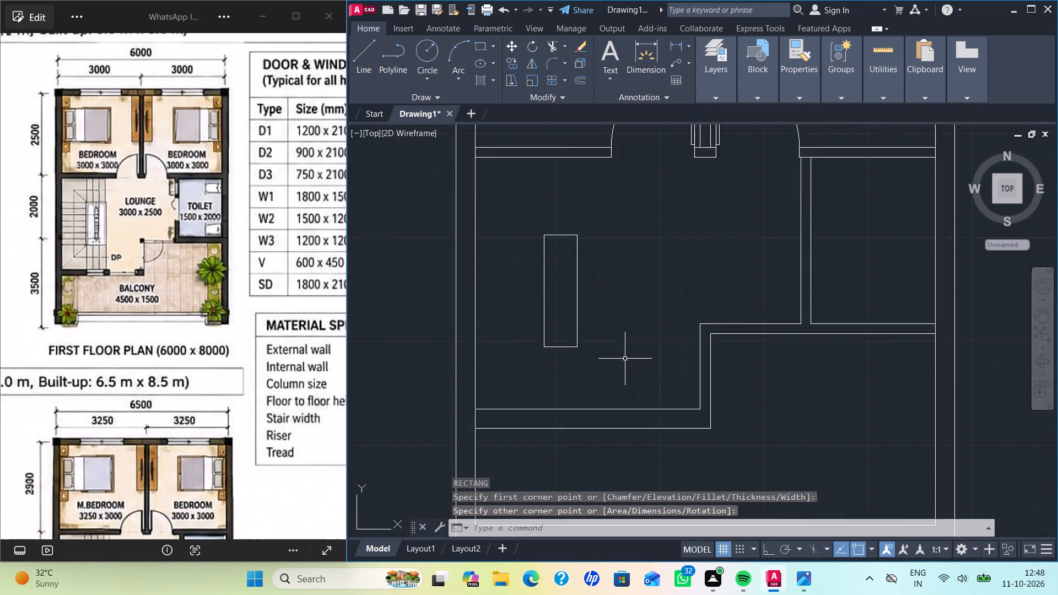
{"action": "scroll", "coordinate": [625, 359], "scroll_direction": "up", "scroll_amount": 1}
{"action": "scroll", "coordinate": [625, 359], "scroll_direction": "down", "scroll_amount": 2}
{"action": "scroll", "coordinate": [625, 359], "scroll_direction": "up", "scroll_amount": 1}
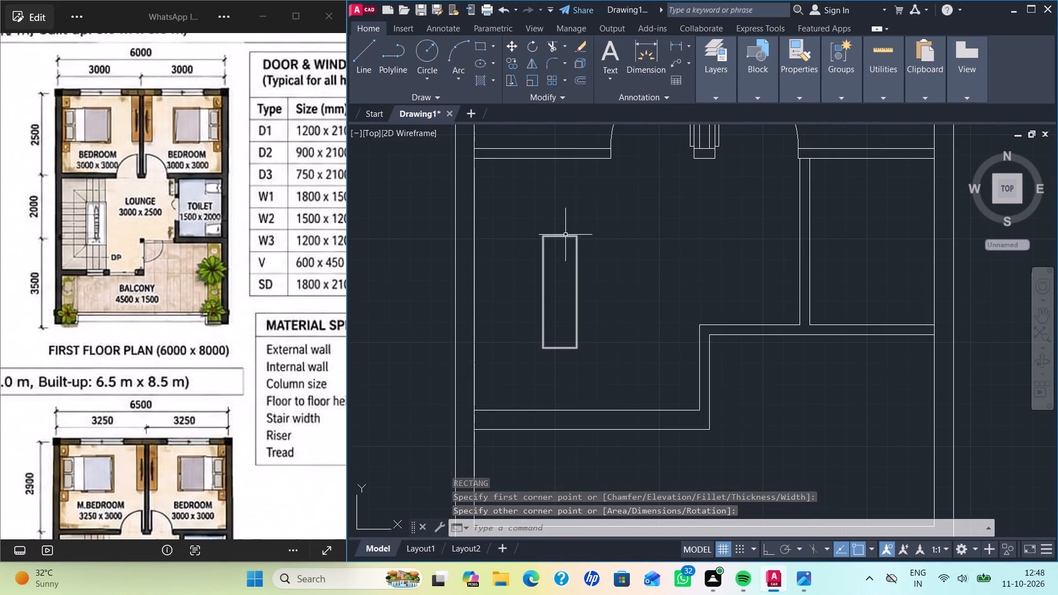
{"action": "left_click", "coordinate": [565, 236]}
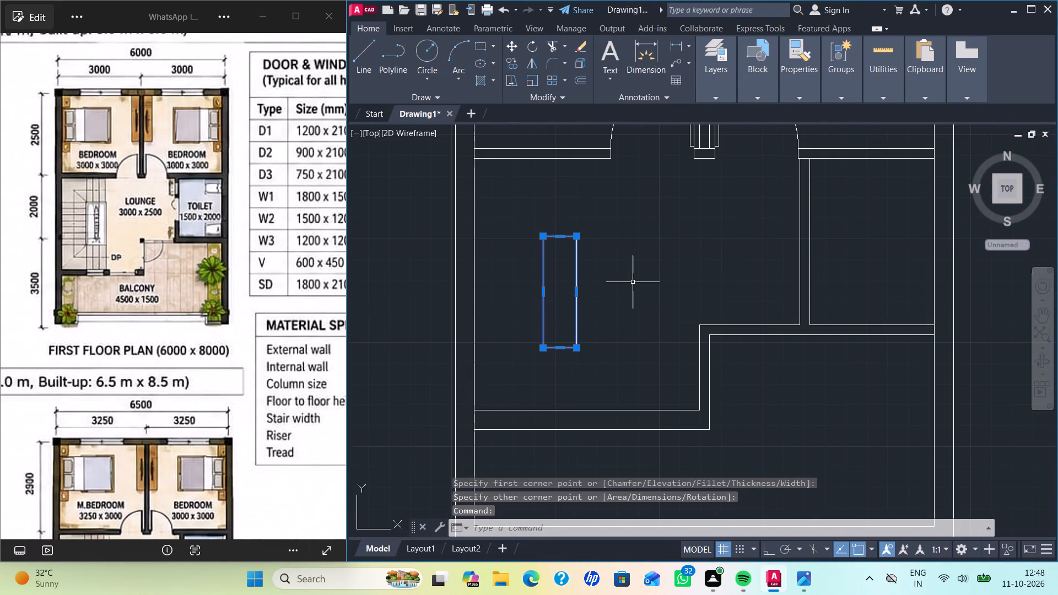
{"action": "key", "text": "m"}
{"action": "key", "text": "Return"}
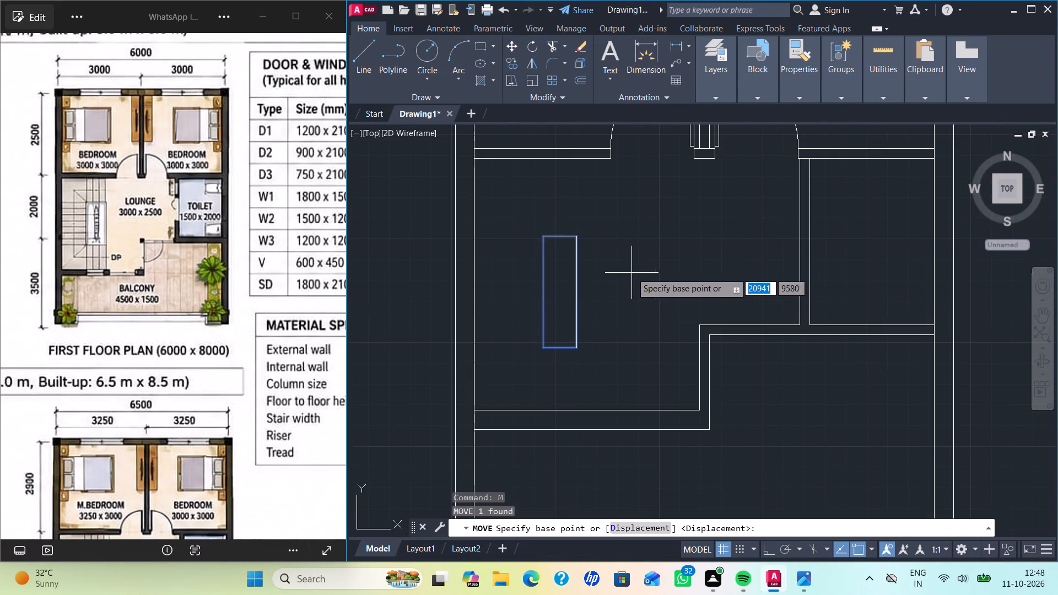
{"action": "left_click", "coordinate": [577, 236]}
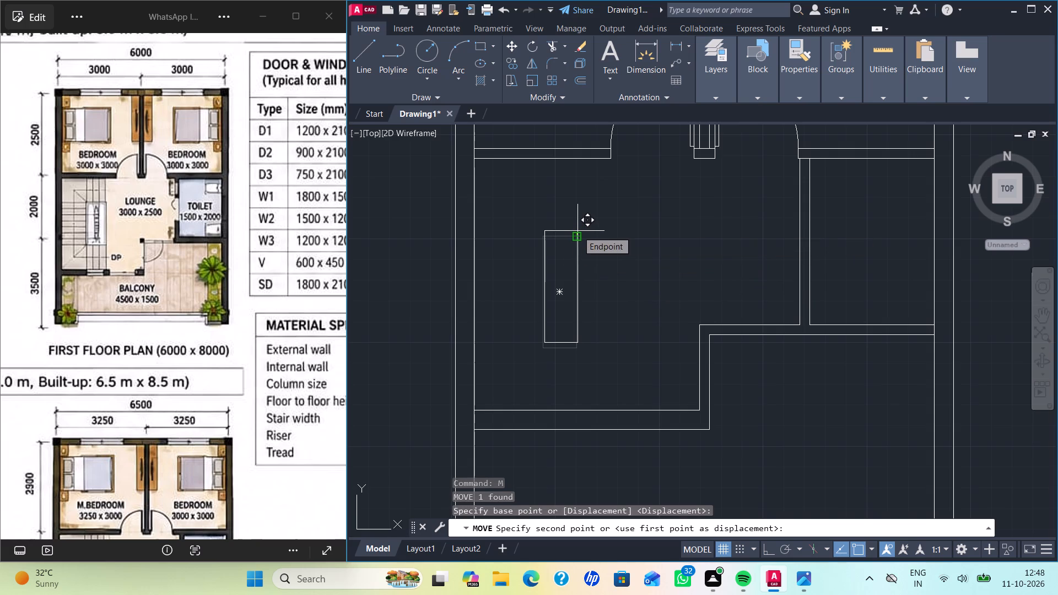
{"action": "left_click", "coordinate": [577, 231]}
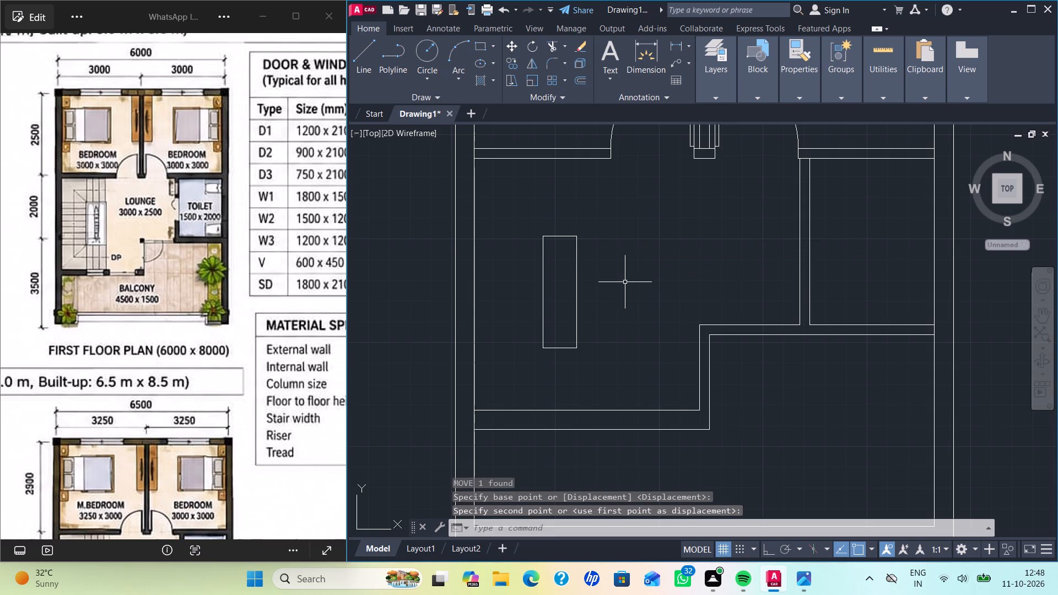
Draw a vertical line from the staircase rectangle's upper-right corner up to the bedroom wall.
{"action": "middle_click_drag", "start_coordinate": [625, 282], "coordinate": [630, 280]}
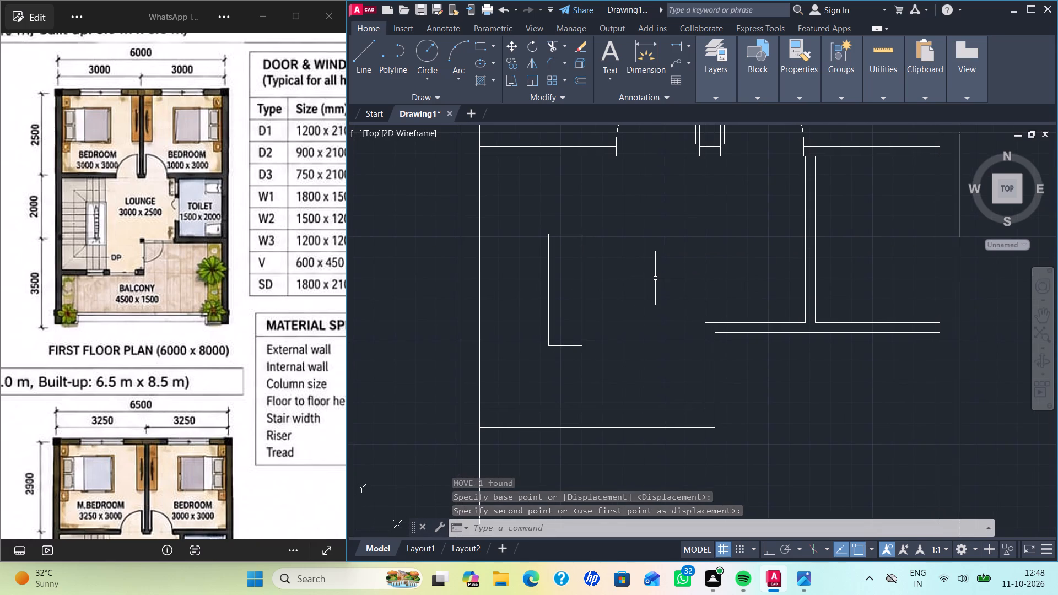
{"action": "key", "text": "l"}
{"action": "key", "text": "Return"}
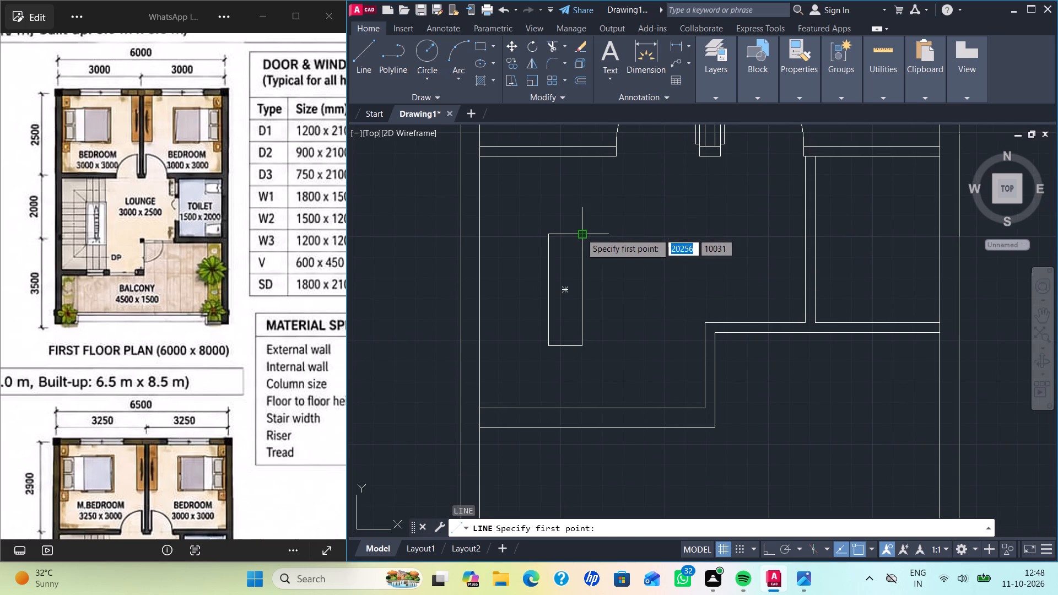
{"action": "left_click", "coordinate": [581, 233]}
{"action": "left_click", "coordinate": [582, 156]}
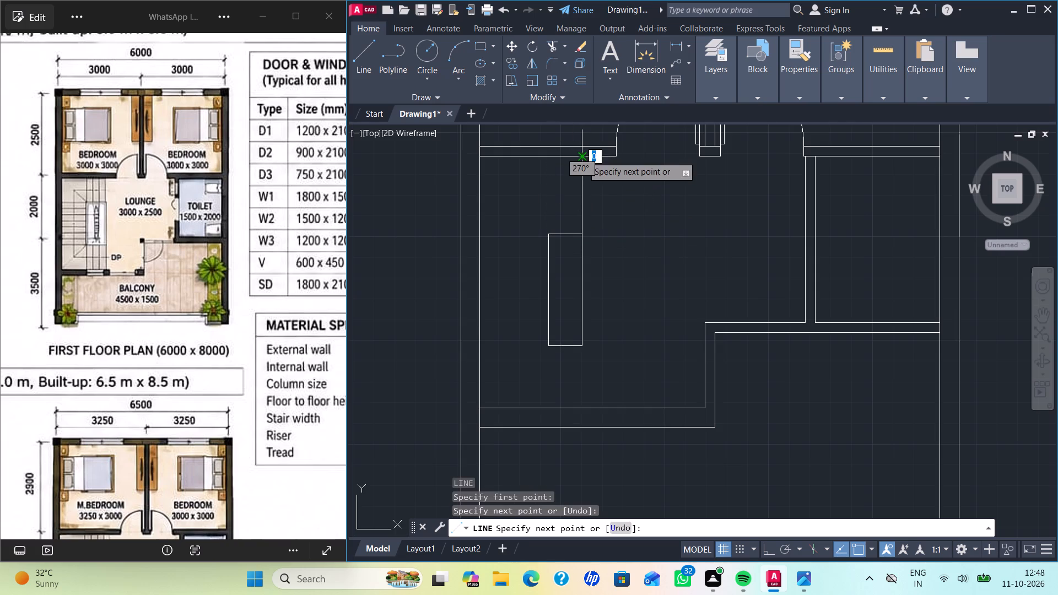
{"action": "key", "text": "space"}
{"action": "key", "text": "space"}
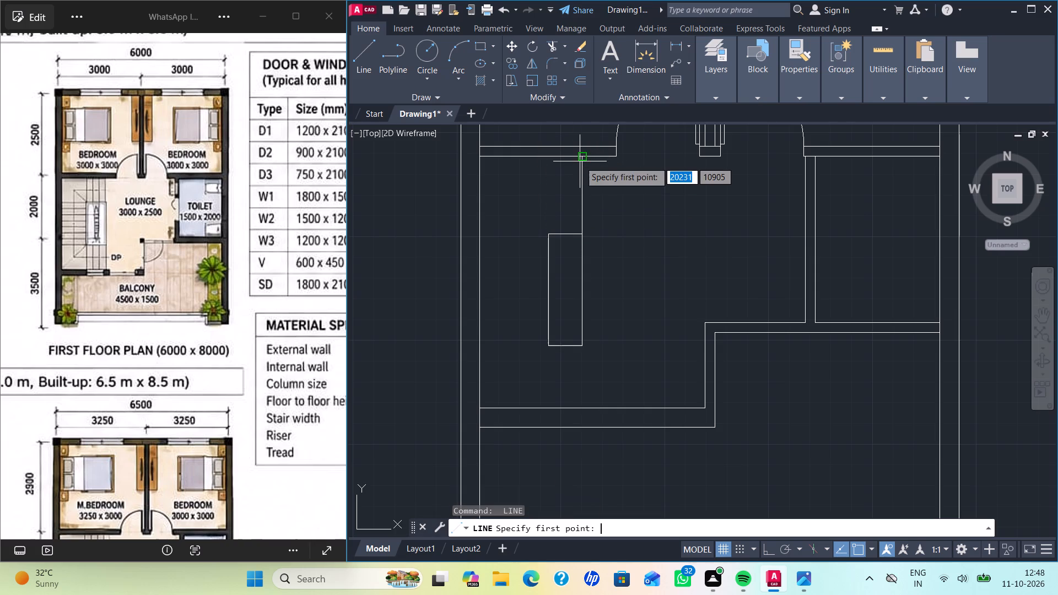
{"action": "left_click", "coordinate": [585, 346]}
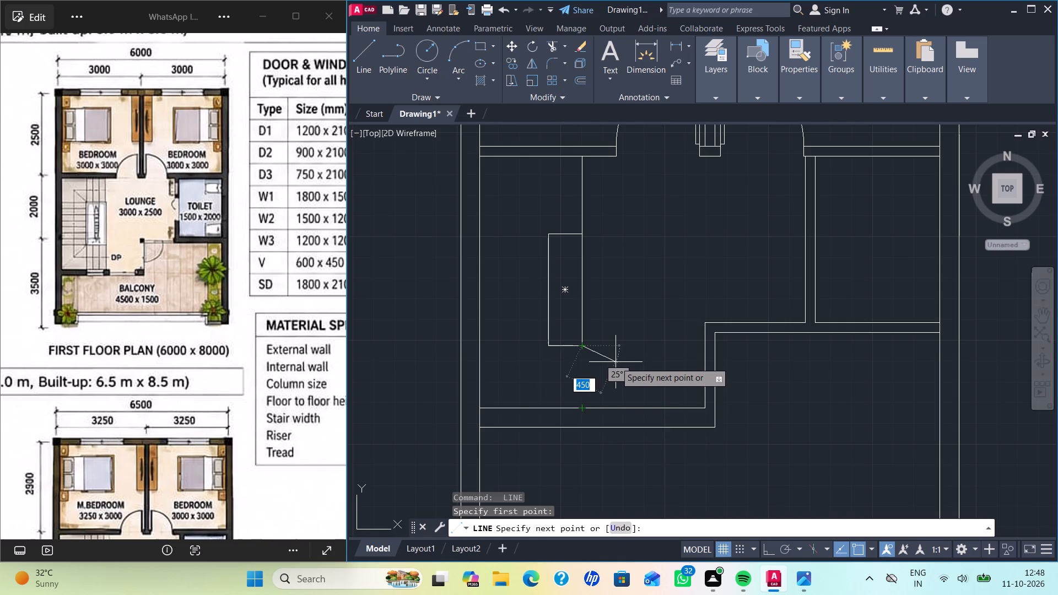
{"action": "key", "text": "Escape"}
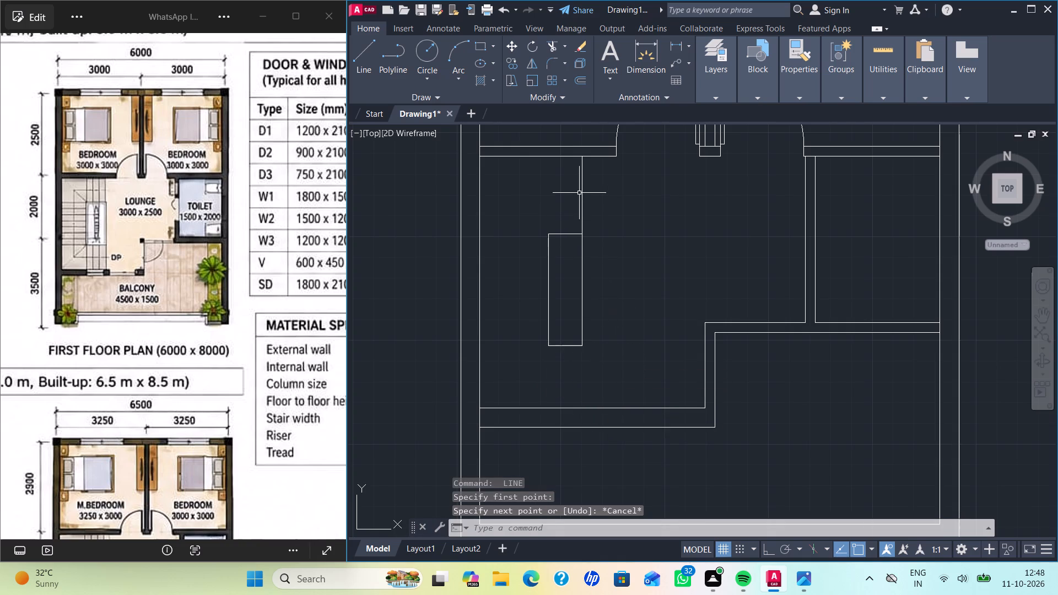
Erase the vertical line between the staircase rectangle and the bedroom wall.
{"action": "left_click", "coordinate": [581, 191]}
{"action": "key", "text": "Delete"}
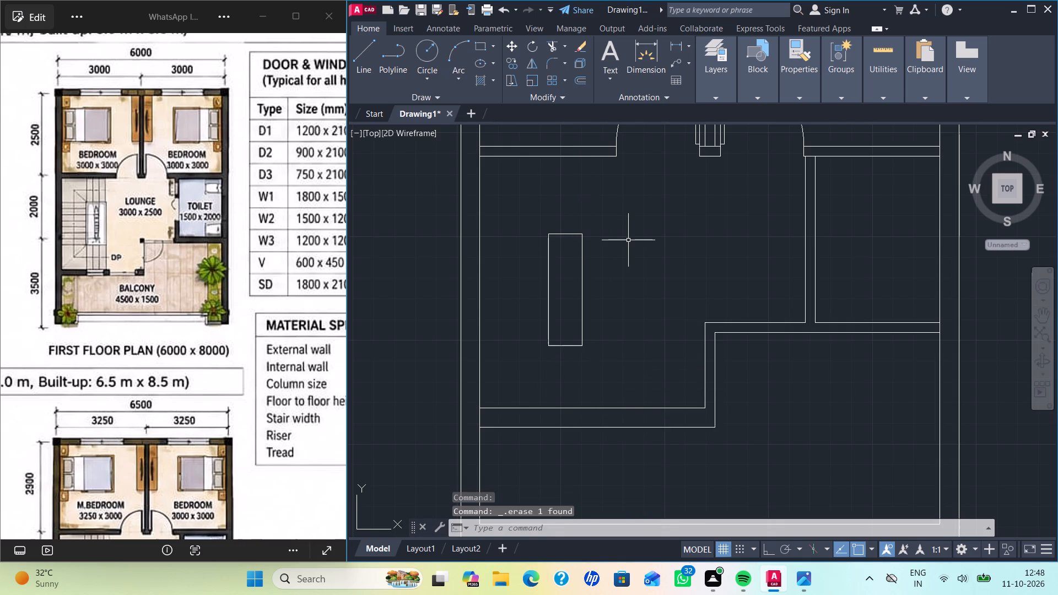
With Ortho on, draw an 800 mm line straight down from the bedroom wall, aligned with the staircase rectangle's right edge.
{"action": "key", "text": "l"}
{"action": "key", "text": "Return"}
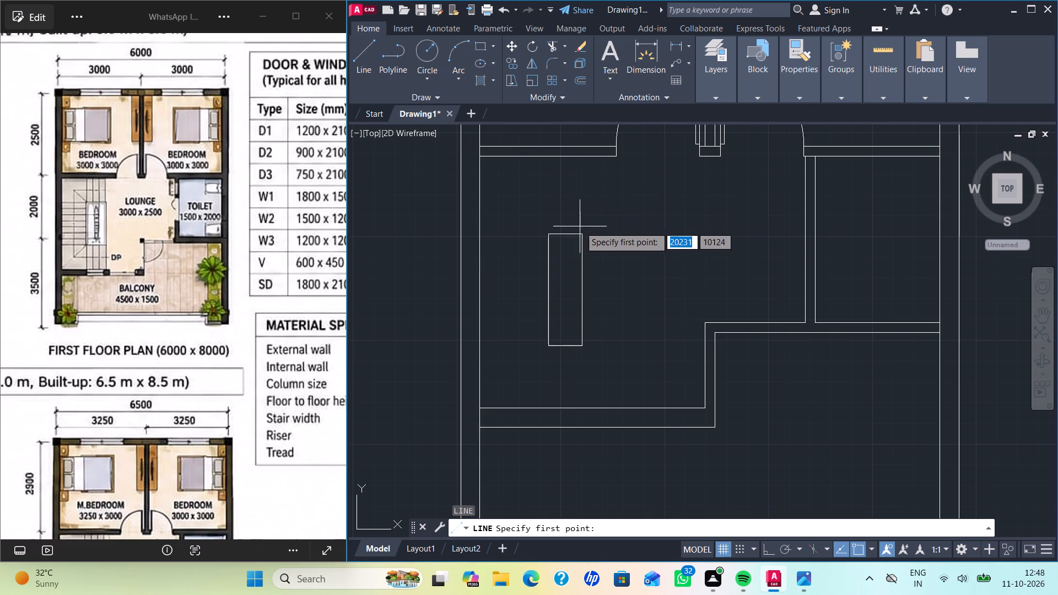
{"action": "left_click", "coordinate": [582, 158]}
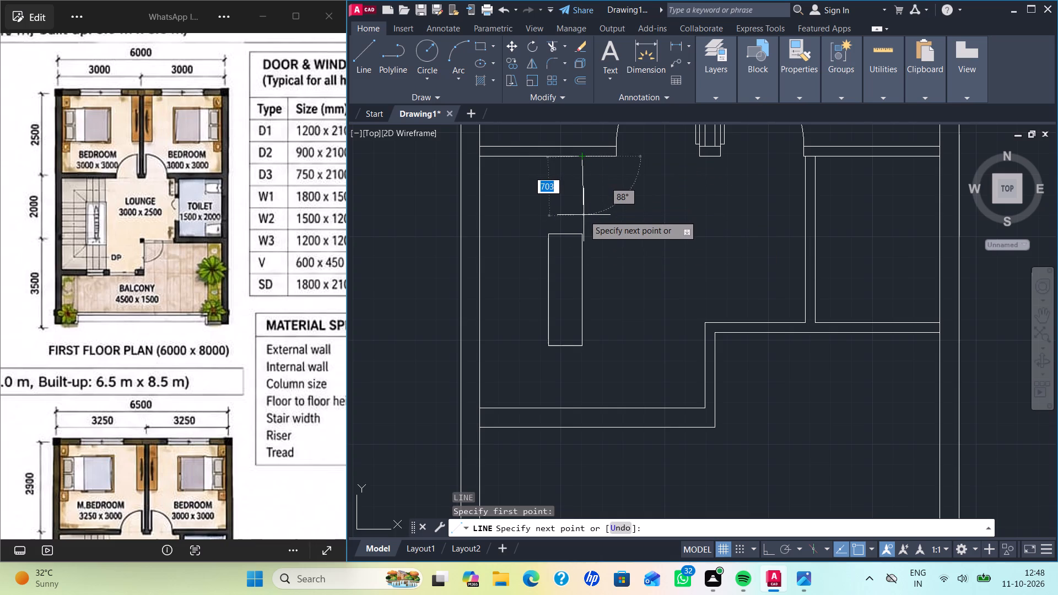
{"action": "key", "text": "F8"}
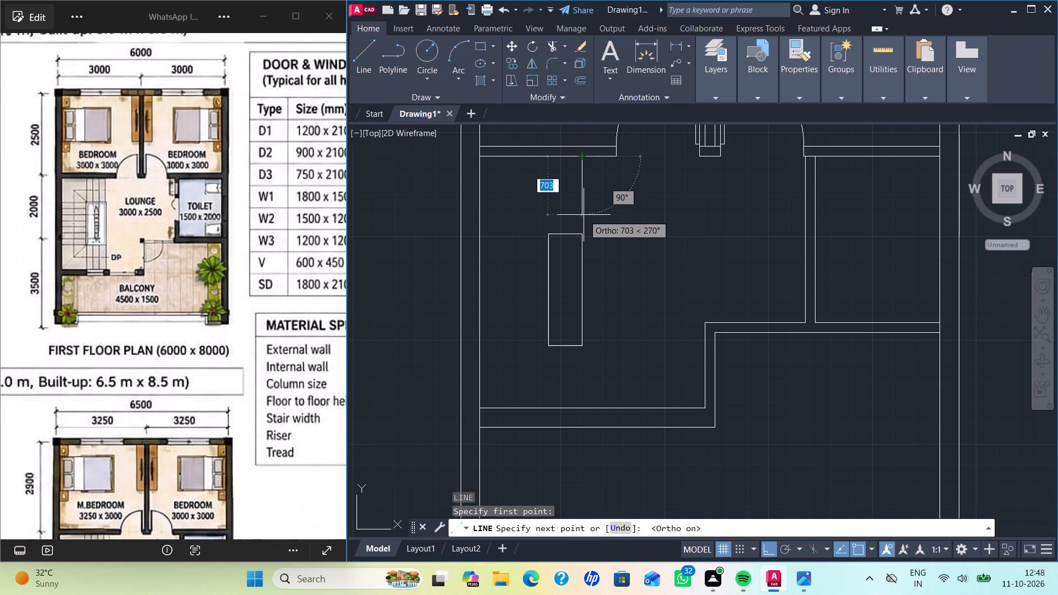
{"action": "type", "text": "800"}
{"action": "key", "text": "Return"}
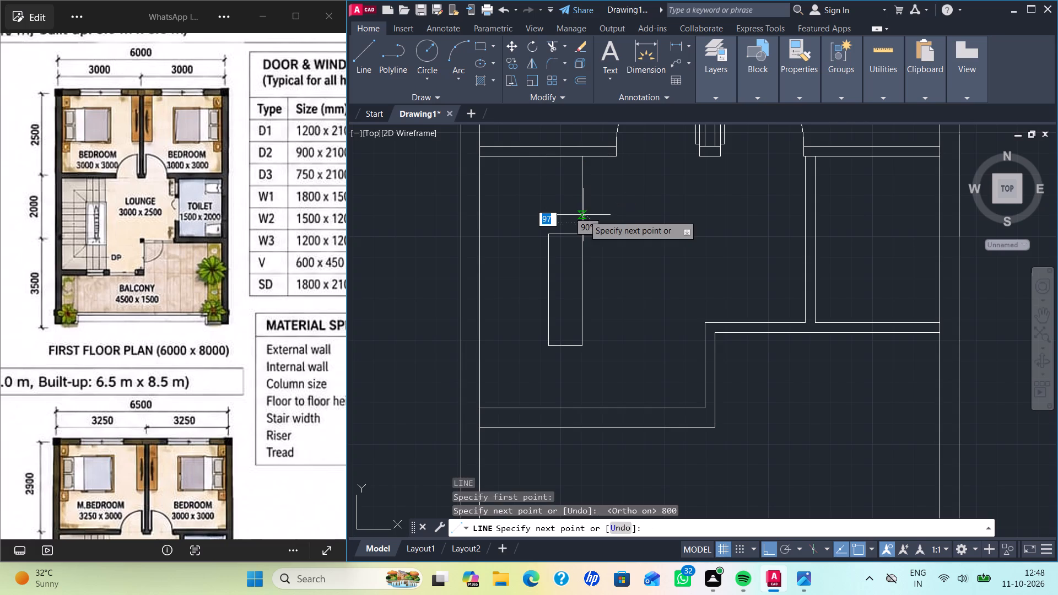
{"action": "key", "text": "Escape"}
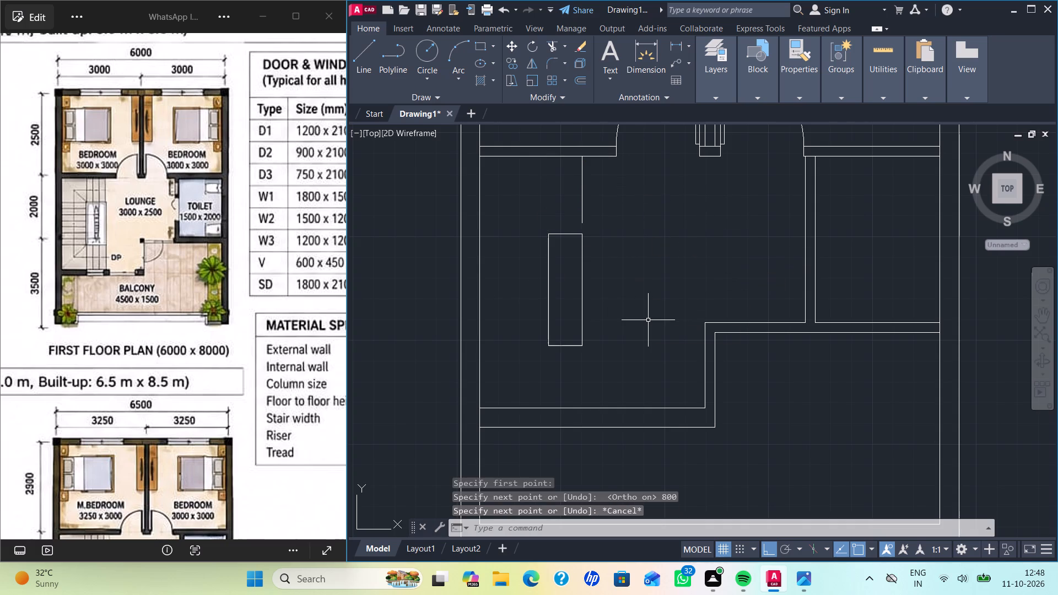
Move the staircase rectangle up so its upper-right corner meets the lower end of the 800 mm line.
{"action": "left_click", "coordinate": [571, 234]}
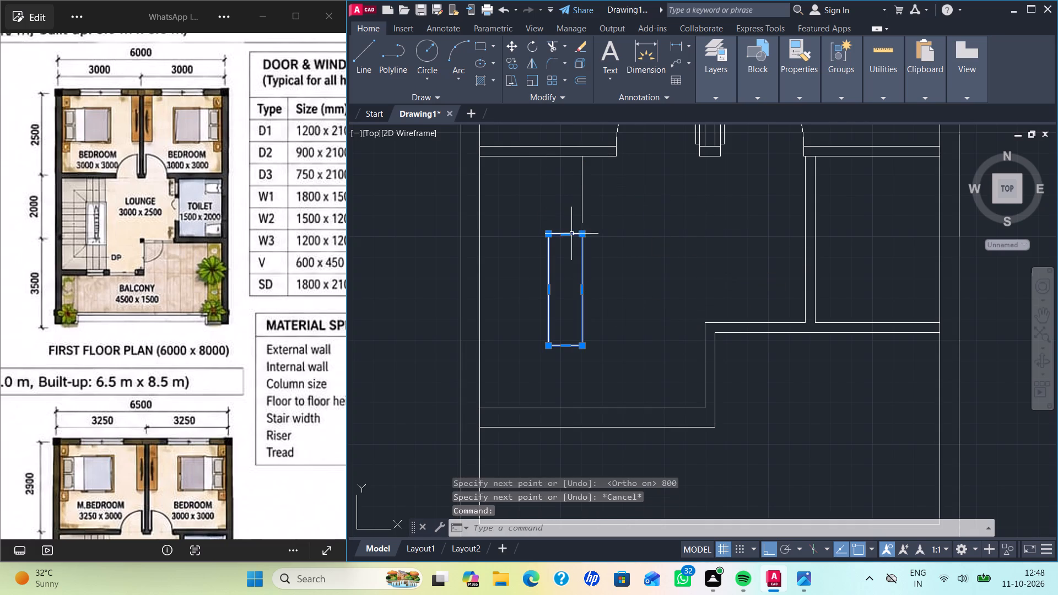
{"action": "key", "text": "m"}
{"action": "key", "text": "Return"}
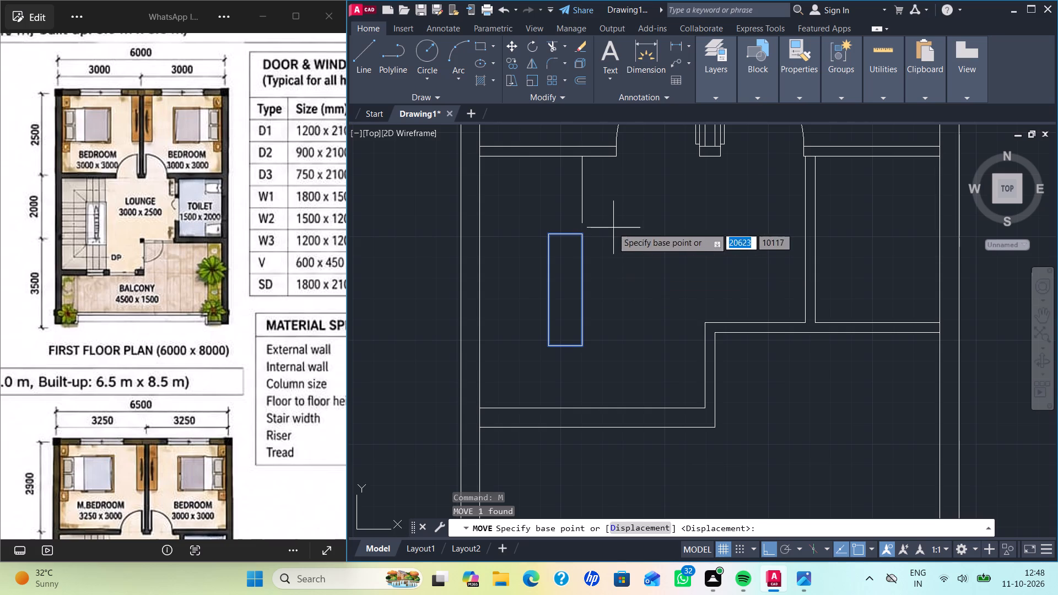
{"action": "left_click", "coordinate": [582, 235]}
{"action": "left_click", "coordinate": [581, 226]}
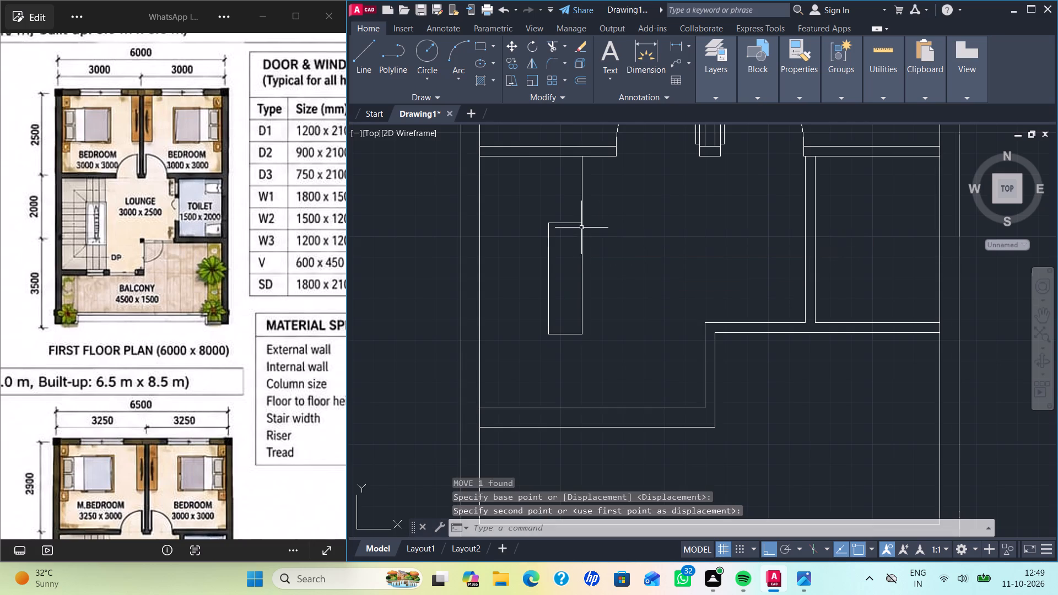
Draw a vertical line about 887 mm long from the staircase rectangle's lower-right corner down to the balcony wall.
{"action": "middle_click_drag", "start_coordinate": [603, 347], "coordinate": [605, 291]}
{"action": "scroll", "coordinate": [587, 305], "scroll_direction": "up", "scroll_amount": 1}
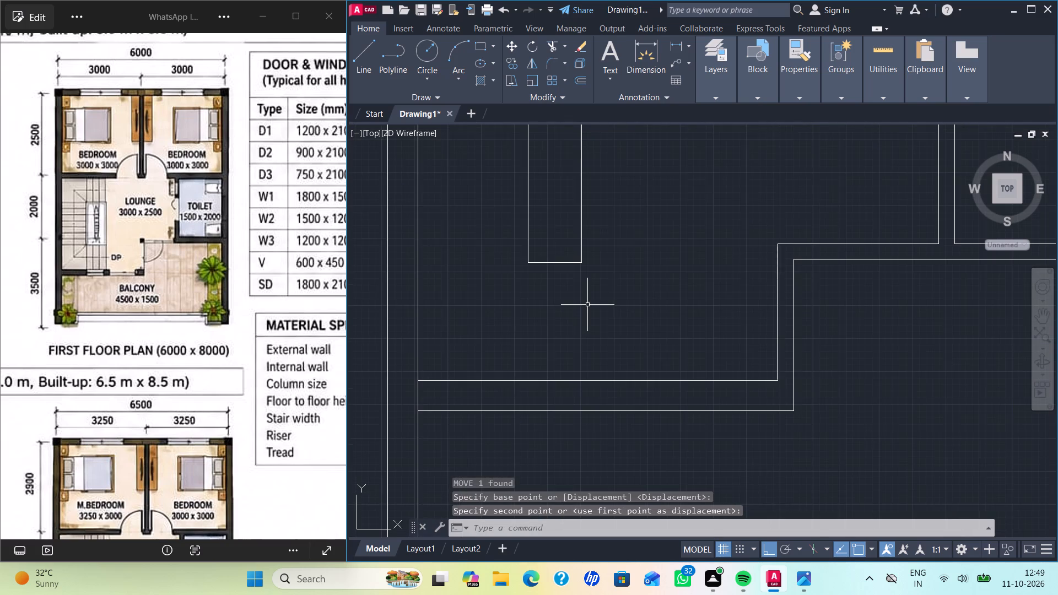
{"action": "key", "text": "l"}
{"action": "key", "text": "Return"}
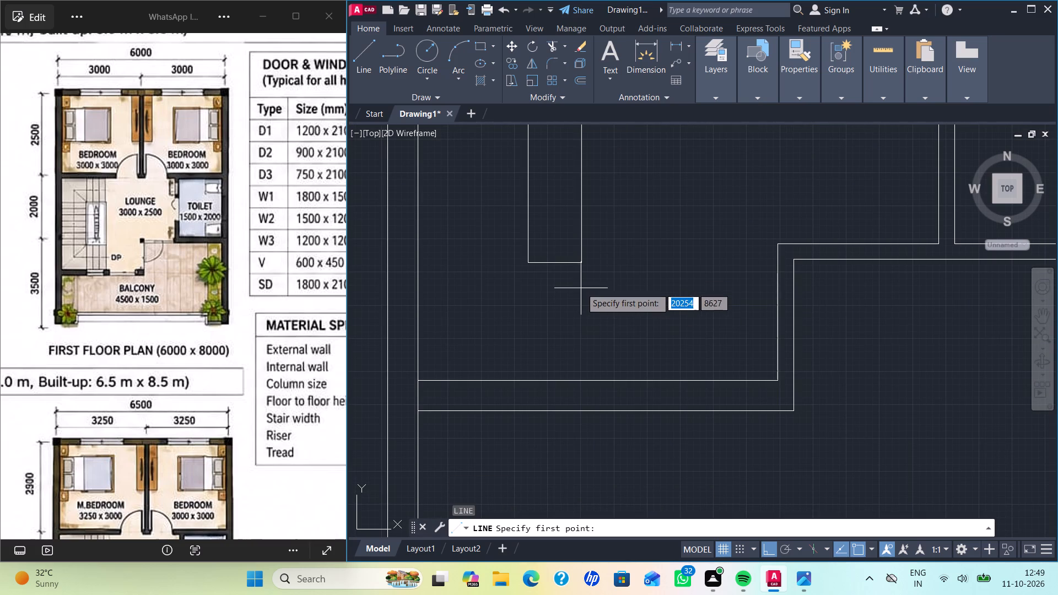
{"action": "left_click", "coordinate": [579, 264]}
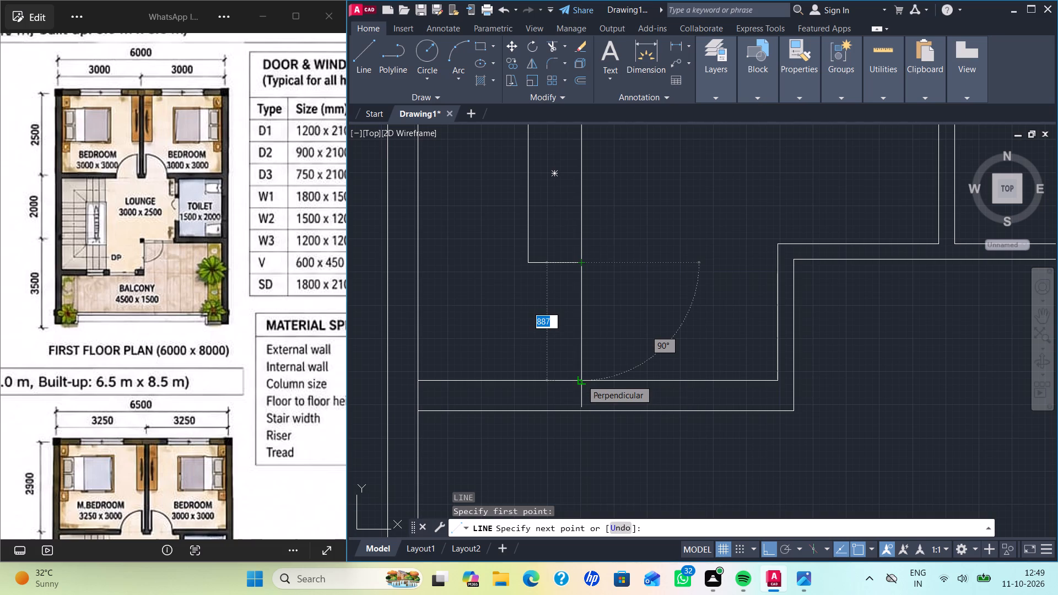
{"action": "left_click", "coordinate": [581, 380]}
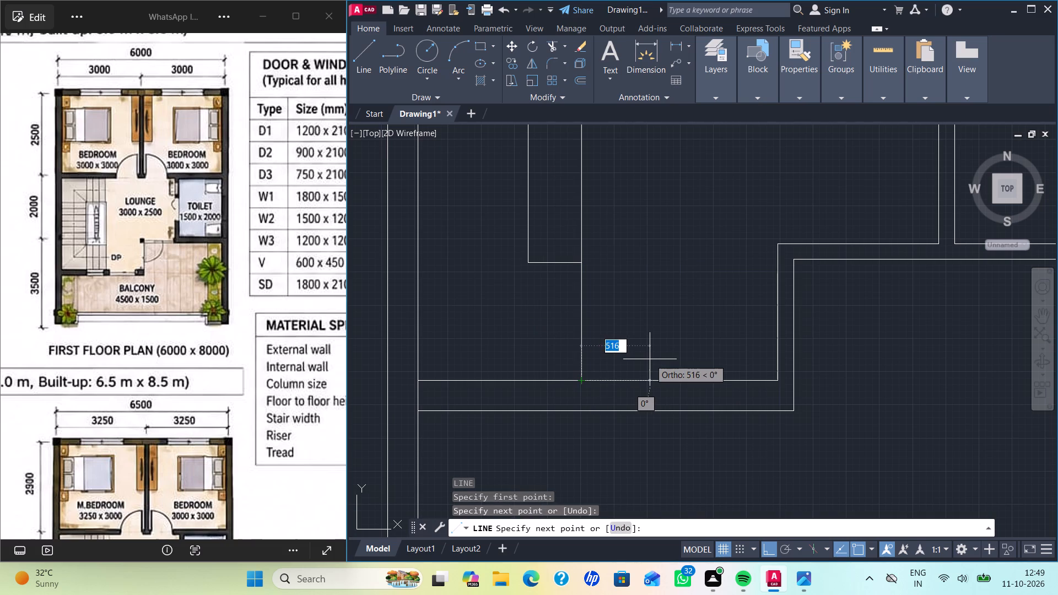
{"action": "key", "text": "Escape"}
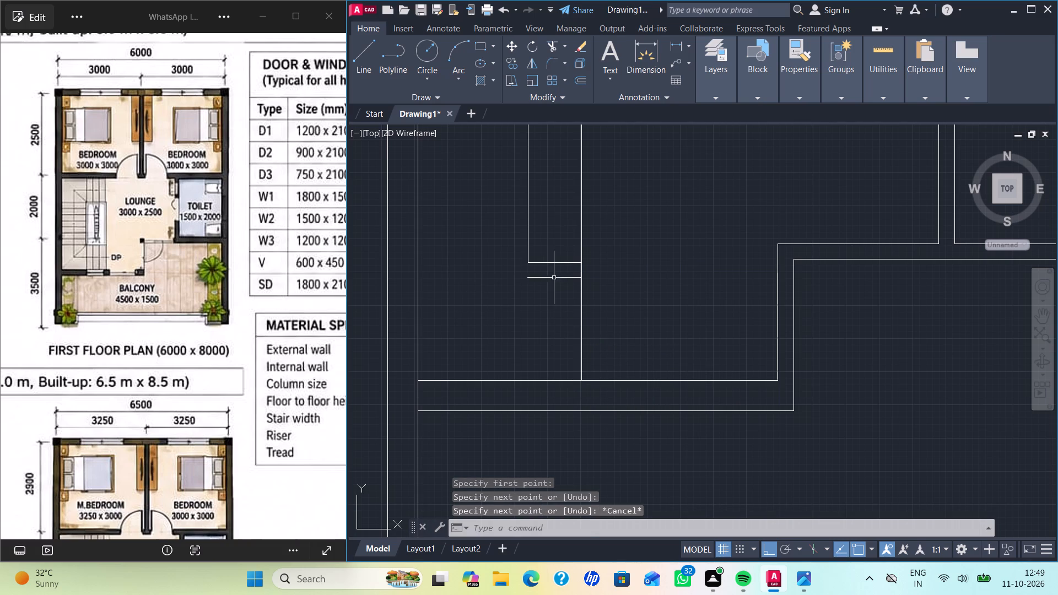
Move the staircase rectangle 43 mm straight down, using its lower-right corner as the base point.
{"action": "left_click", "coordinate": [554, 278]}
{"action": "left_click", "coordinate": [501, 191]}
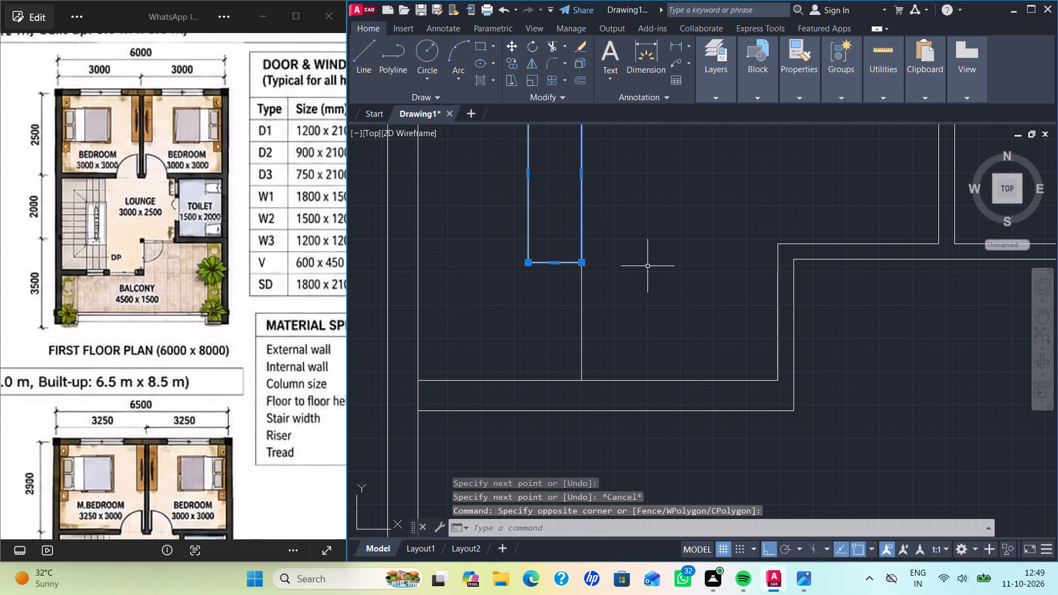
{"action": "key", "text": "m"}
{"action": "key", "text": "Return"}
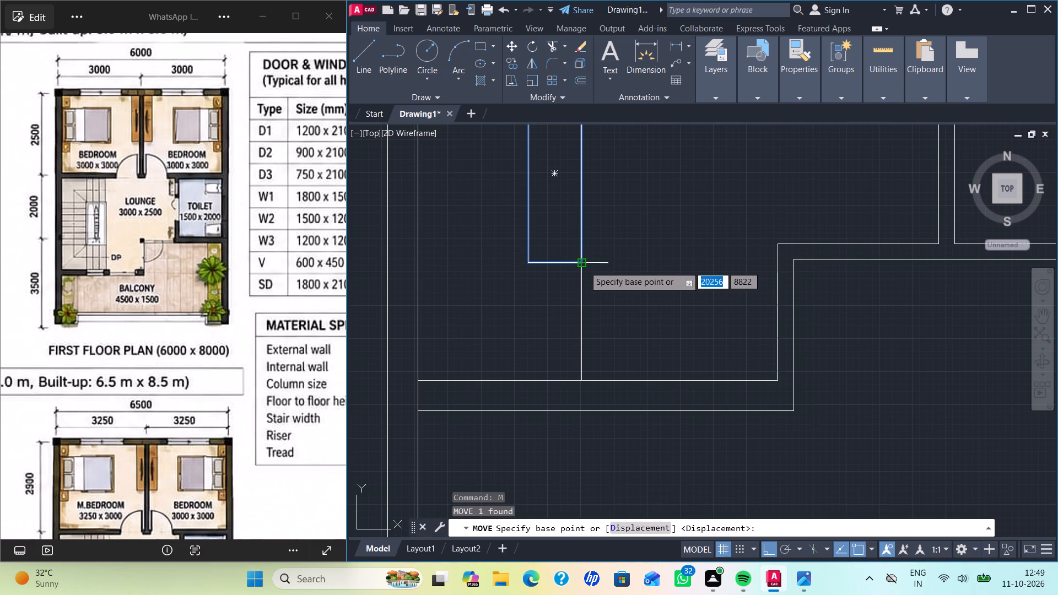
{"action": "left_click", "coordinate": [583, 263]}
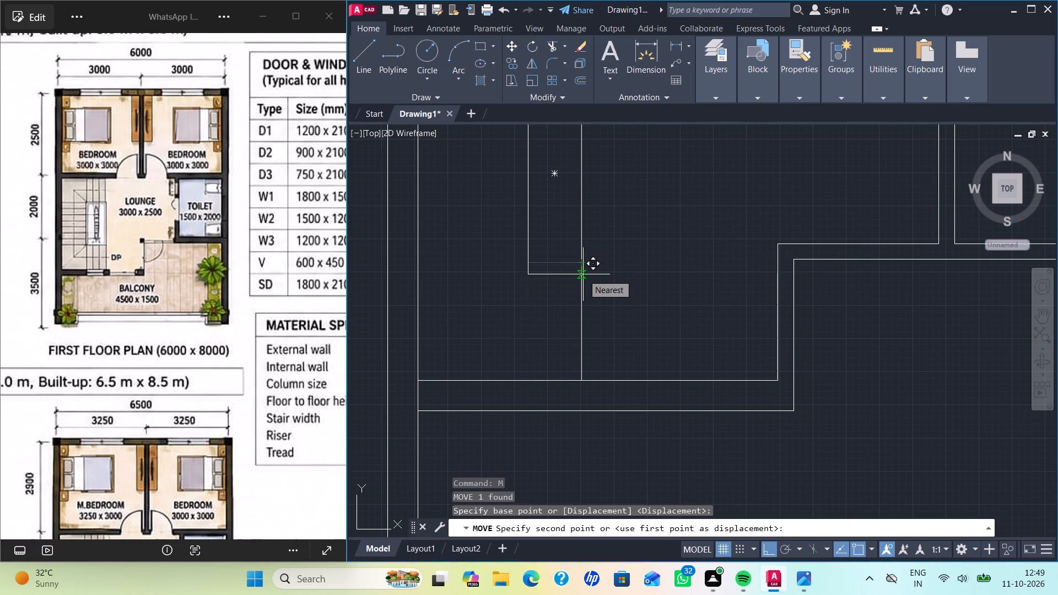
{"action": "type", "text": "43"}
{"action": "key", "text": "Return"}
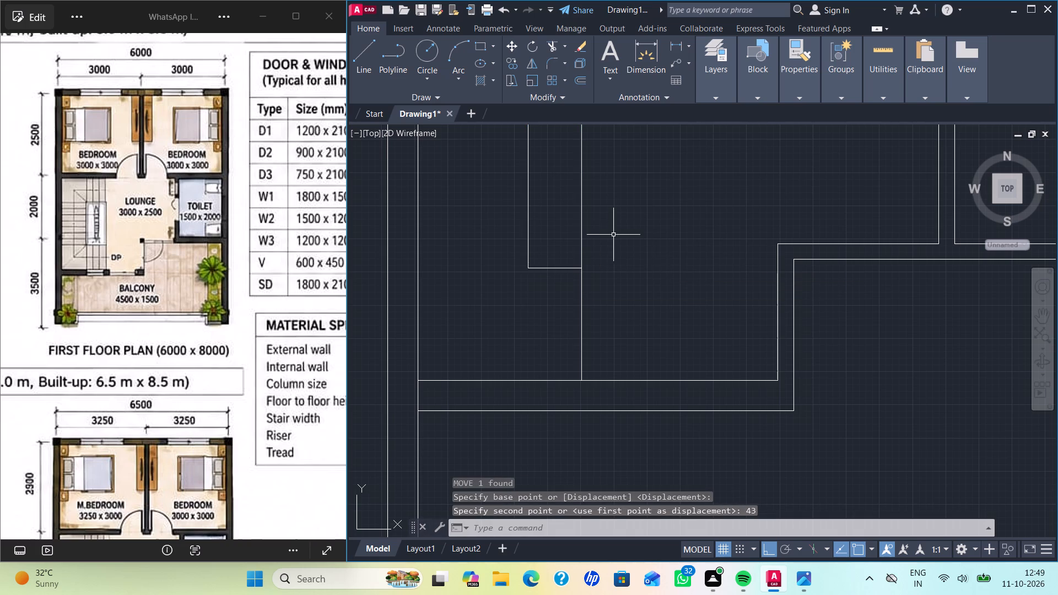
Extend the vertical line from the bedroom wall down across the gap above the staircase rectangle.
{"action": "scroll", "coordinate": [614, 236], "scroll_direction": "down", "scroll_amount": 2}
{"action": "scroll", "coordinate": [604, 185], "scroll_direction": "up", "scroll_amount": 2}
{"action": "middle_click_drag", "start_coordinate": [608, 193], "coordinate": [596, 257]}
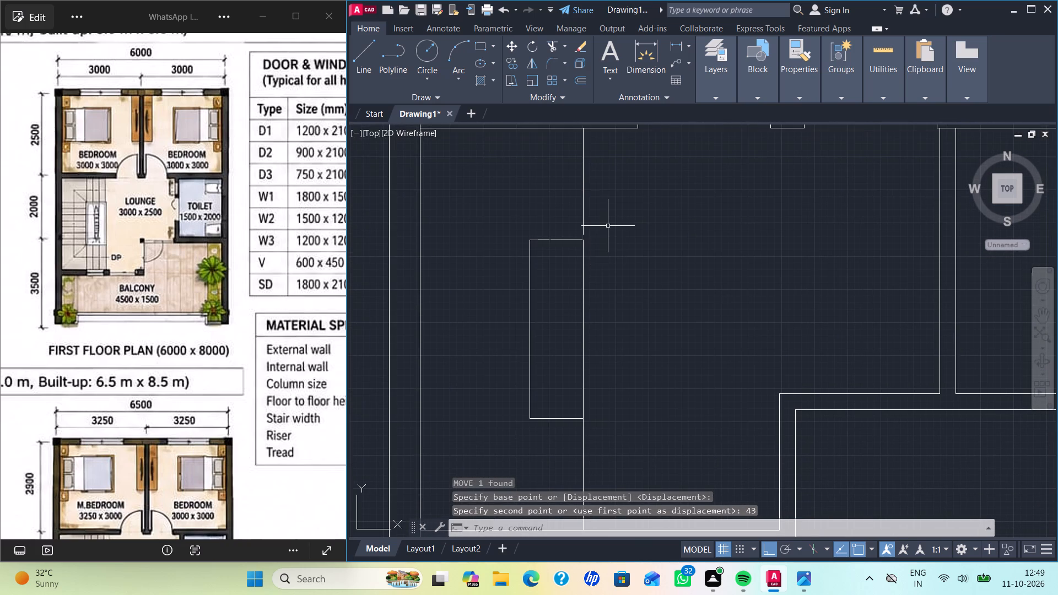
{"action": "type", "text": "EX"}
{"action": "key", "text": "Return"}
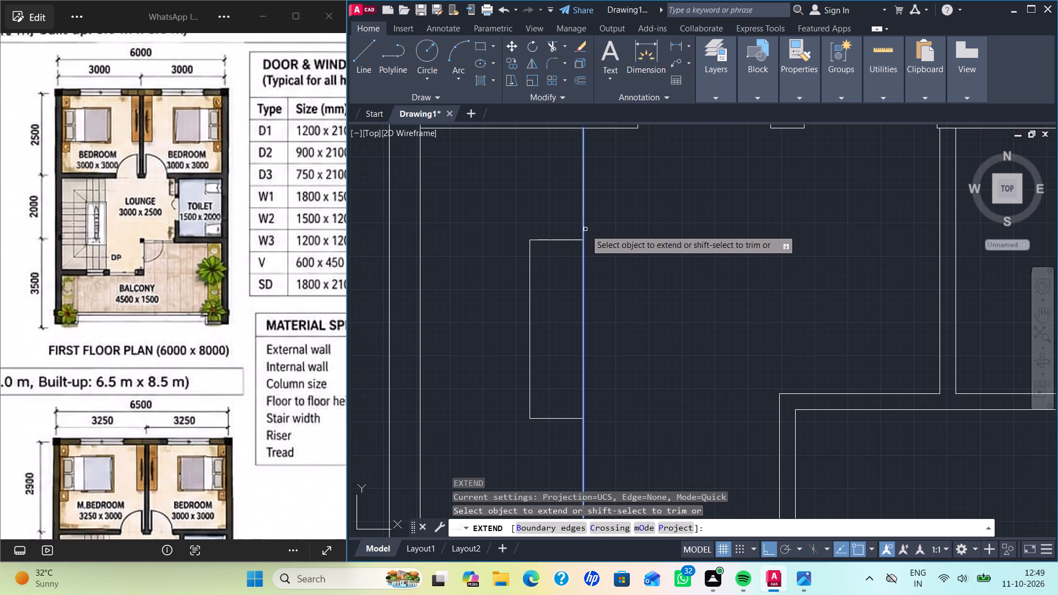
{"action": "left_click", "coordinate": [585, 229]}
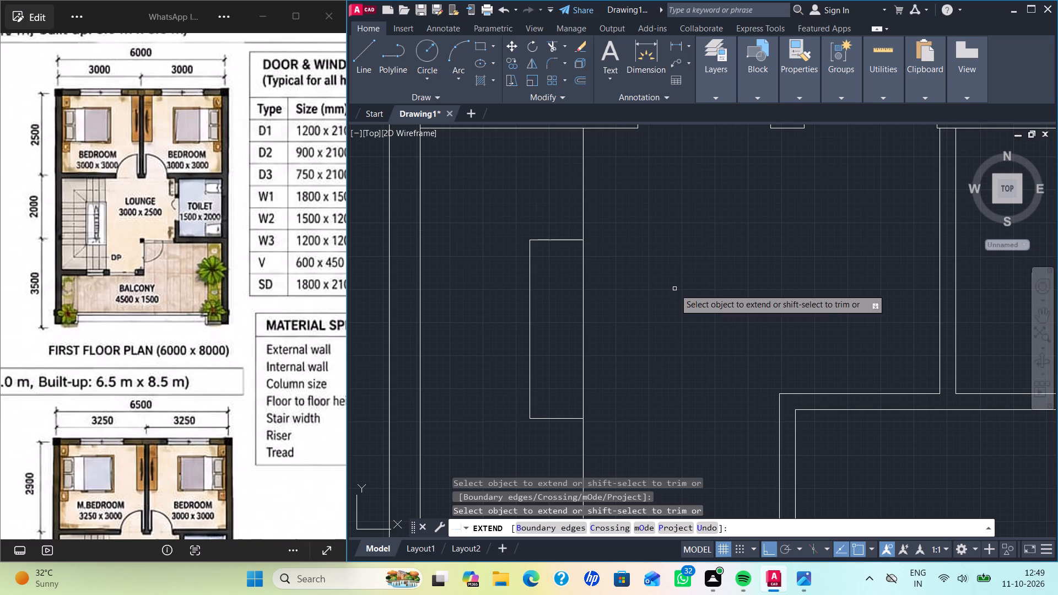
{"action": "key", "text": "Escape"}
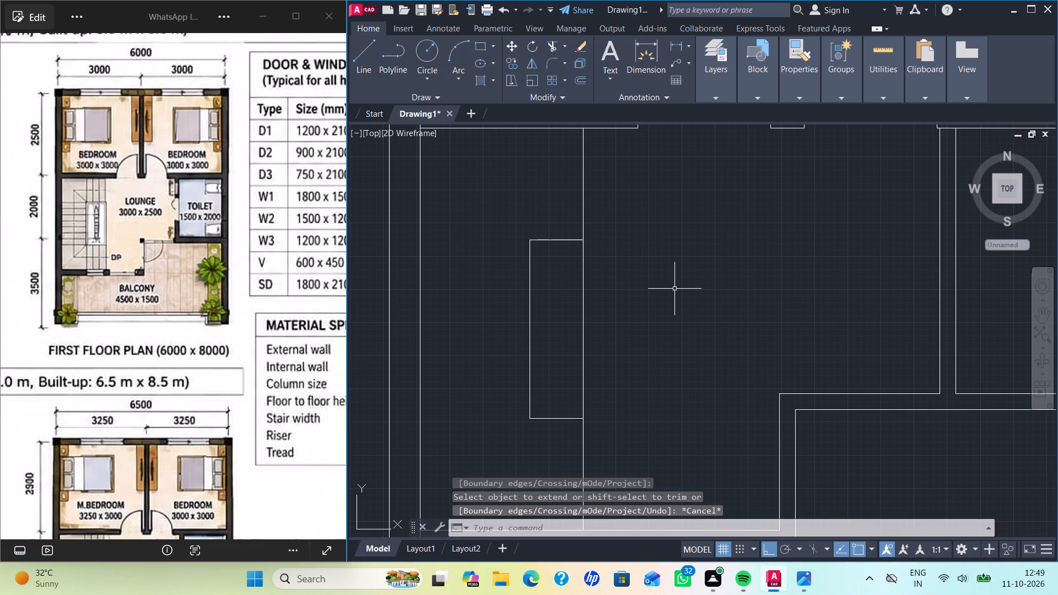
Examine the extent of the vertical line running along the staircase rectangle's right edge between the two walls.
{"action": "scroll", "coordinate": [650, 321], "scroll_direction": "down", "scroll_amount": 1}
{"action": "middle_click_drag", "start_coordinate": [705, 364], "coordinate": [680, 236]}
{"action": "middle_click_drag", "start_coordinate": [666, 253], "coordinate": [680, 337]}
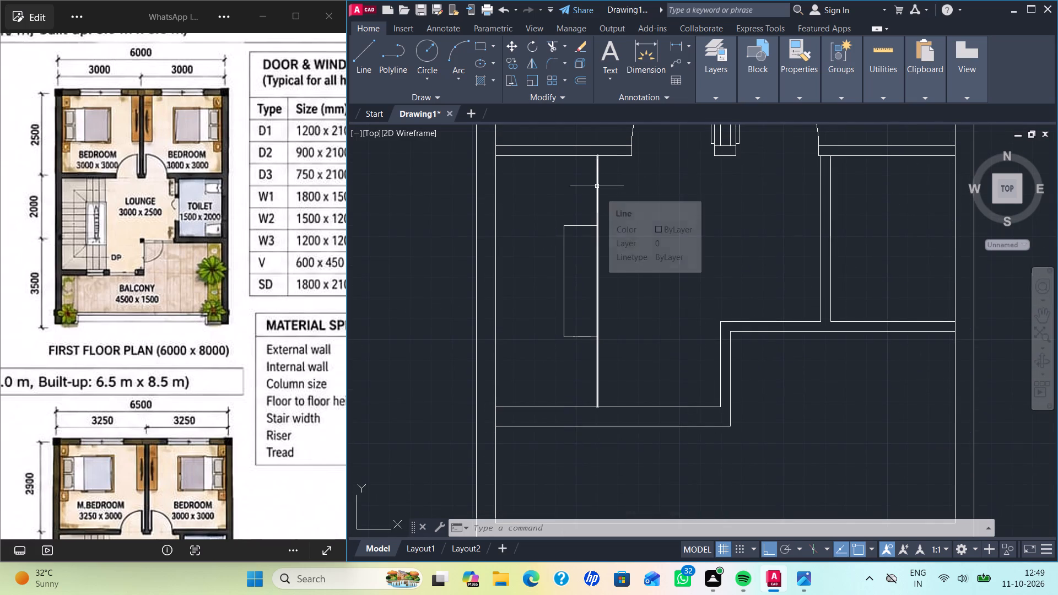
{"action": "left_click", "coordinate": [597, 186]}
{"action": "scroll", "coordinate": [633, 234], "scroll_direction": "up", "scroll_amount": 1}
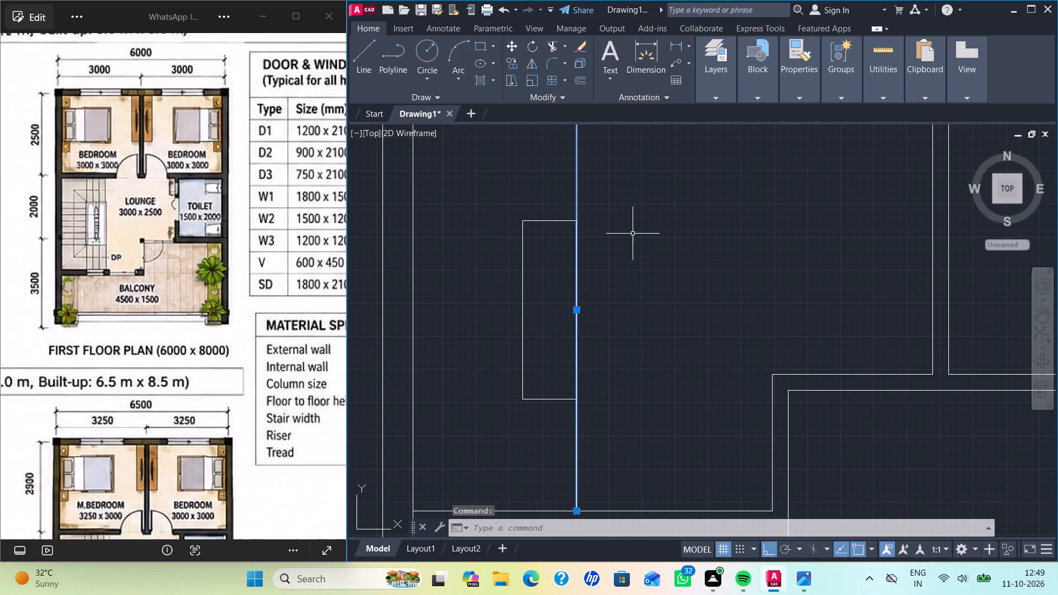
{"action": "middle_click", "coordinate": [633, 234]}
{"action": "middle_click", "coordinate": [658, 229]}
{"action": "middle_click_drag", "start_coordinate": [637, 236], "coordinate": [665, 225]}
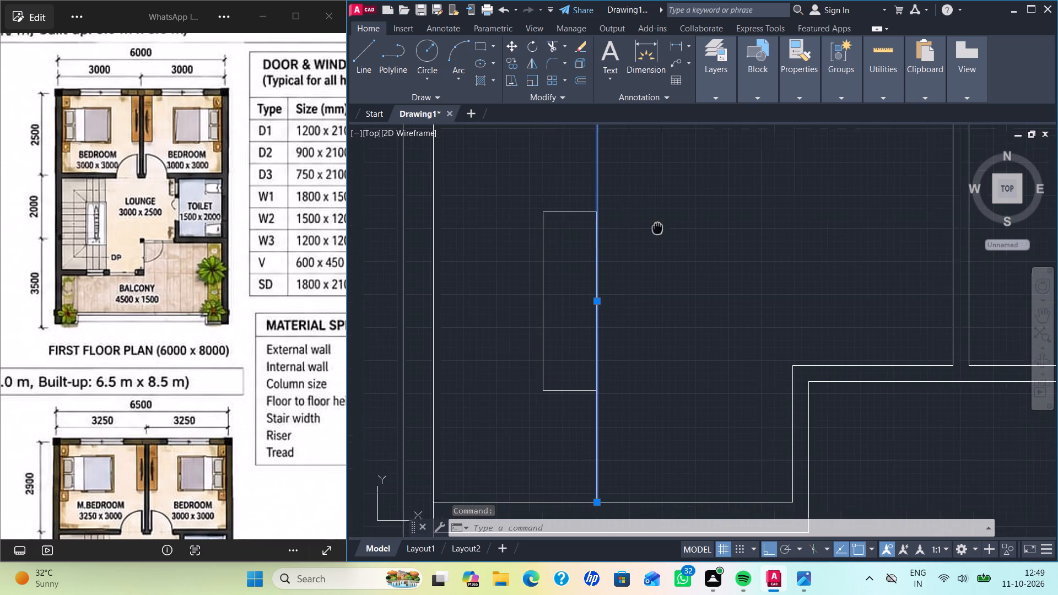
{"action": "middle_click_drag", "start_coordinate": [665, 225], "coordinate": [667, 225]}
{"action": "scroll", "coordinate": [642, 232], "scroll_direction": "down", "scroll_amount": 1}
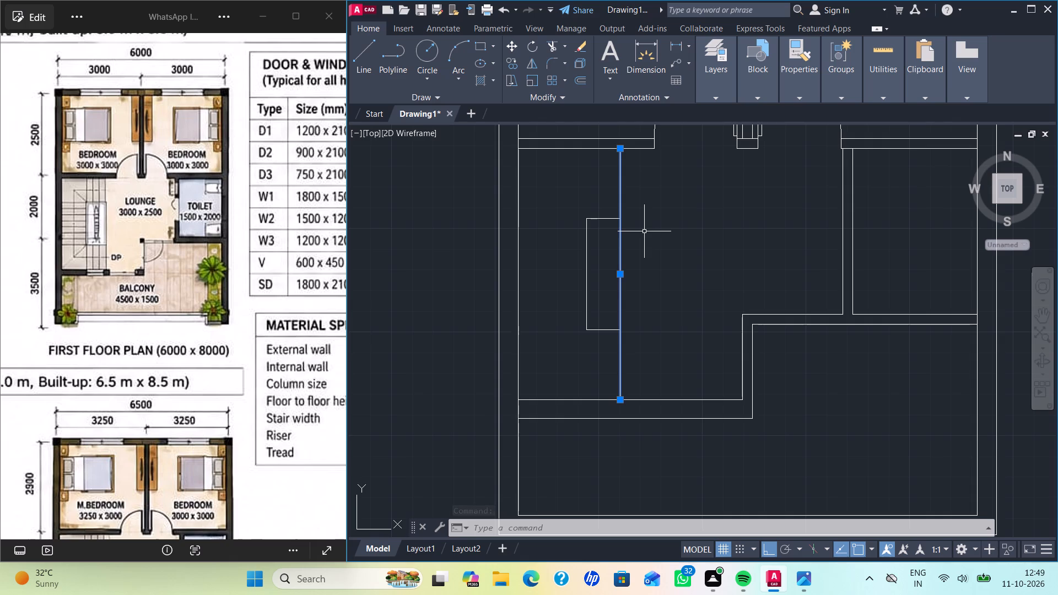
{"action": "key", "text": "Escape"}
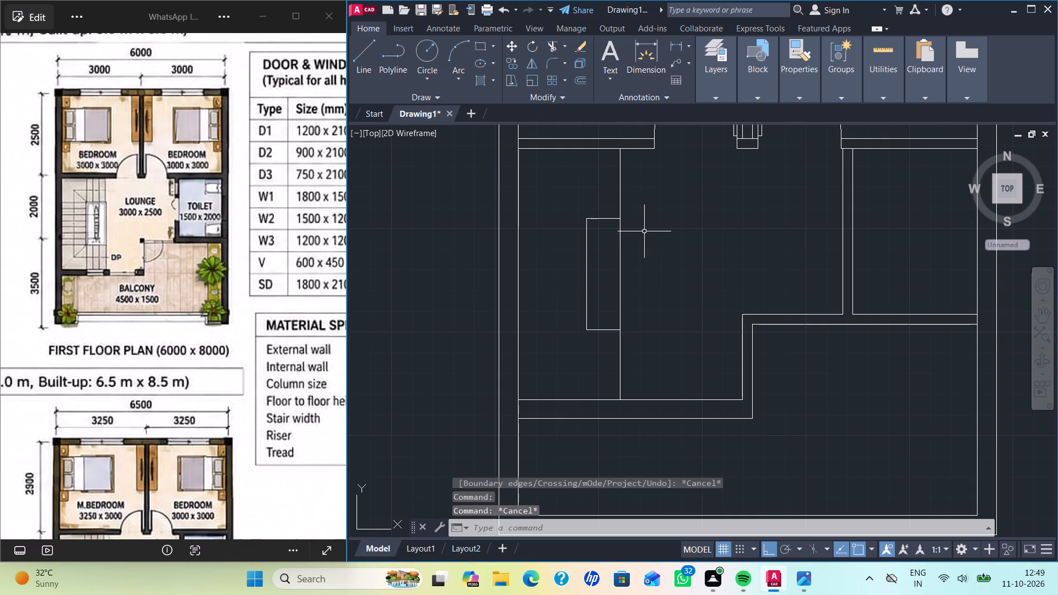
Trim away the staircase rectangle's right edge and the overlapping vertical line segments, keeping the segment below the rectangle.
{"action": "type", "text": "TR"}
{"action": "key", "text": "Return"}
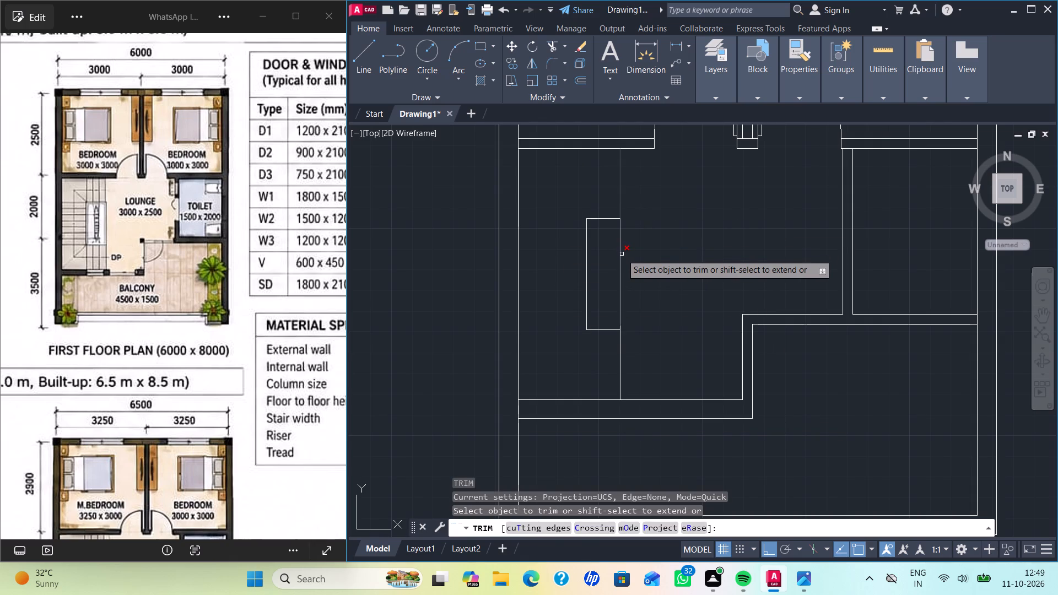
{"action": "left_click", "coordinate": [622, 254]}
{"action": "left_click", "coordinate": [619, 253]}
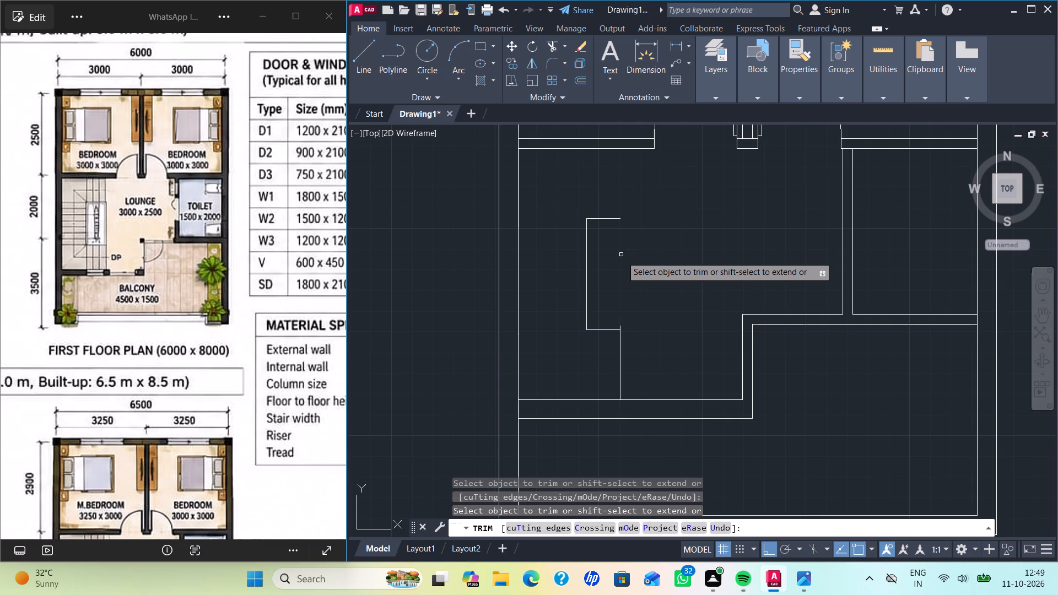
{"action": "left_click", "coordinate": [621, 326]}
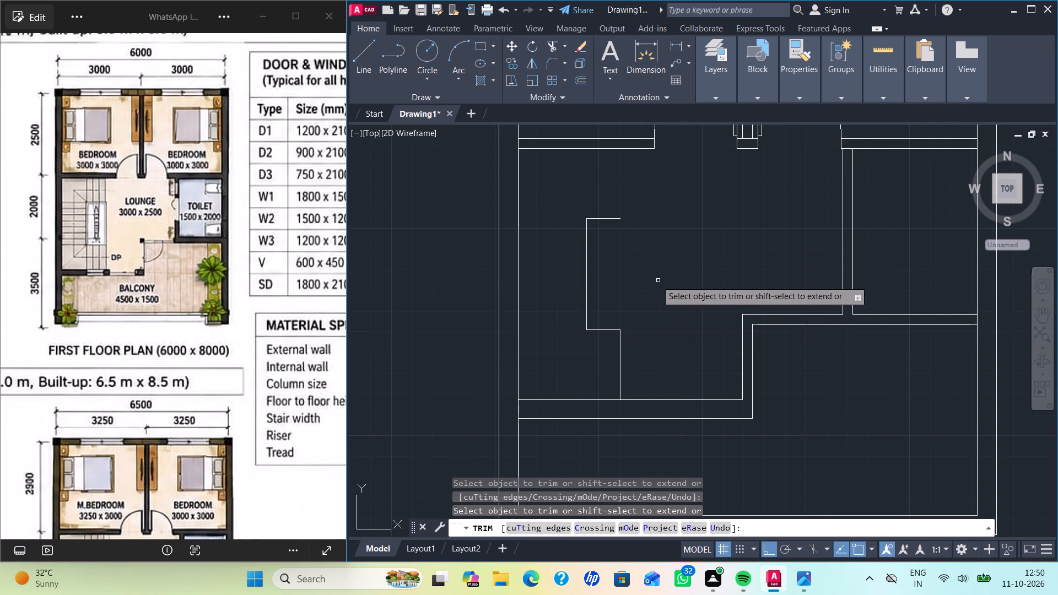
{"action": "key", "text": "Escape"}
Draw a vertical line from the open staircase outline's upper-right corner up to the bedroom wall.
{"action": "key", "text": "l"}
{"action": "key", "text": "Return"}
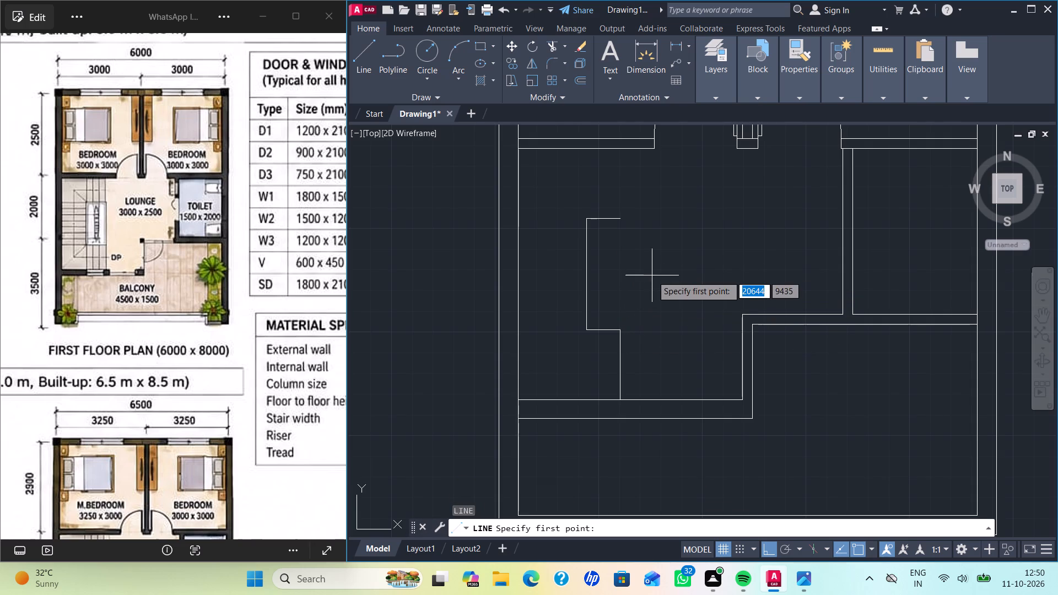
{"action": "left_click", "coordinate": [621, 214]}
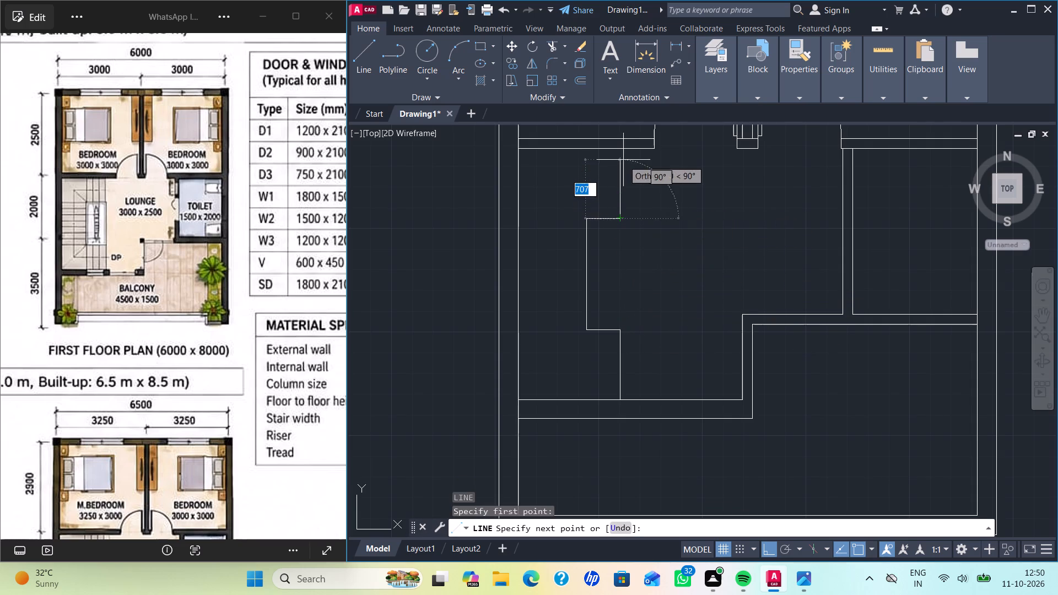
{"action": "left_click", "coordinate": [619, 150]}
{"action": "key", "text": "space"}
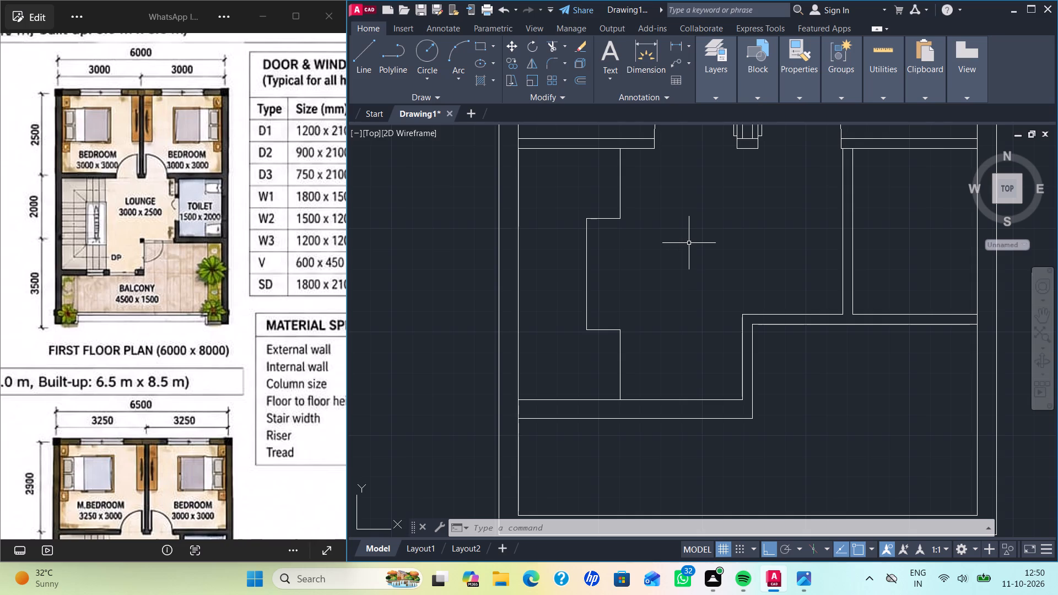
Copy the vertical line between the staircase outline and bedroom wall leftward as a 4-item array, spaced about 133 mm apart.
{"action": "left_click", "coordinate": [619, 177]}
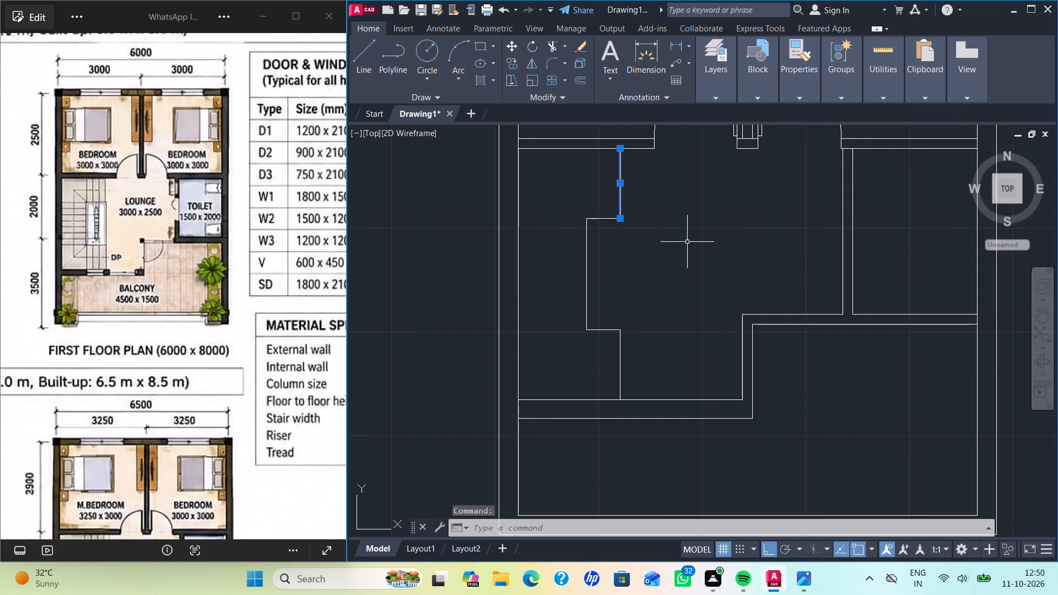
{"action": "key", "text": "c"}
{"action": "key", "text": "o"}
{"action": "key", "text": "Return"}
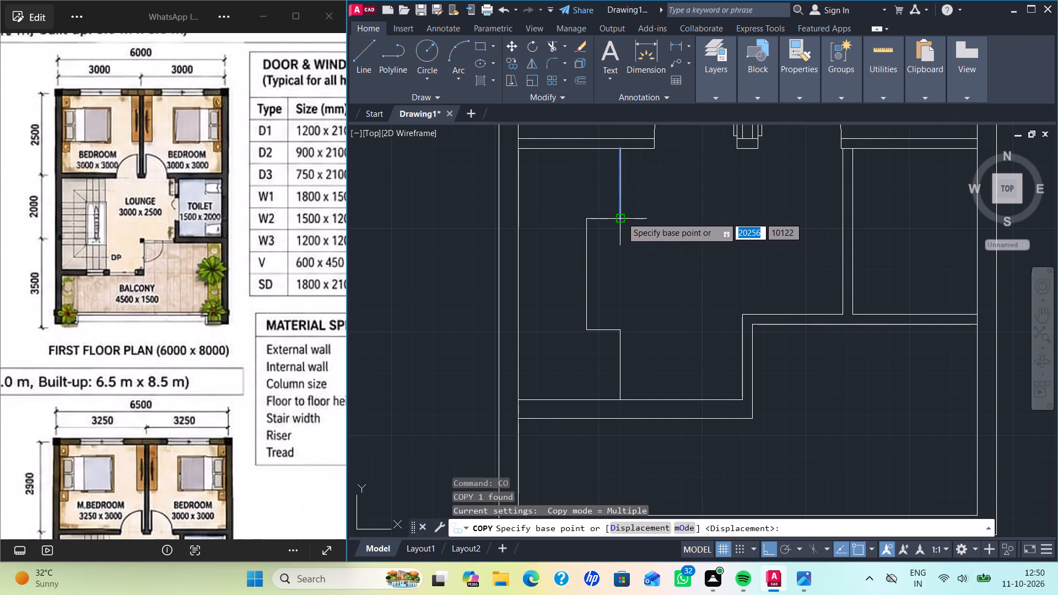
{"action": "left_click", "coordinate": [621, 217]}
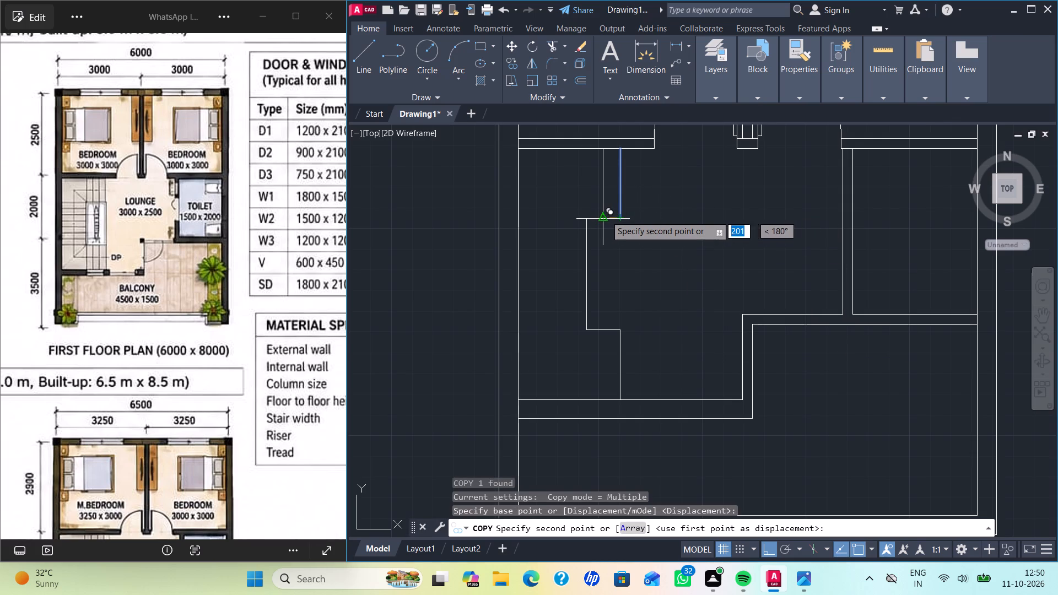
{"action": "scroll", "coordinate": [606, 215], "scroll_direction": "up", "scroll_amount": 2}
{"action": "scroll", "coordinate": [610, 214], "scroll_direction": "down", "scroll_amount": 1}
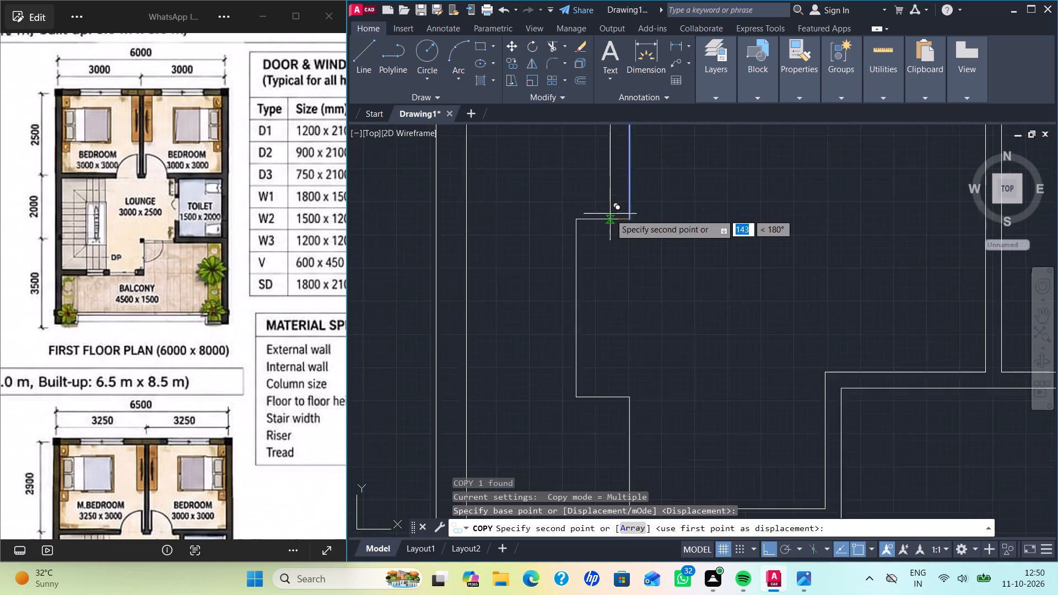
{"action": "scroll", "coordinate": [610, 214], "scroll_direction": "down", "scroll_amount": 1}
{"action": "scroll", "coordinate": [614, 212], "scroll_direction": "up", "scroll_amount": 2}
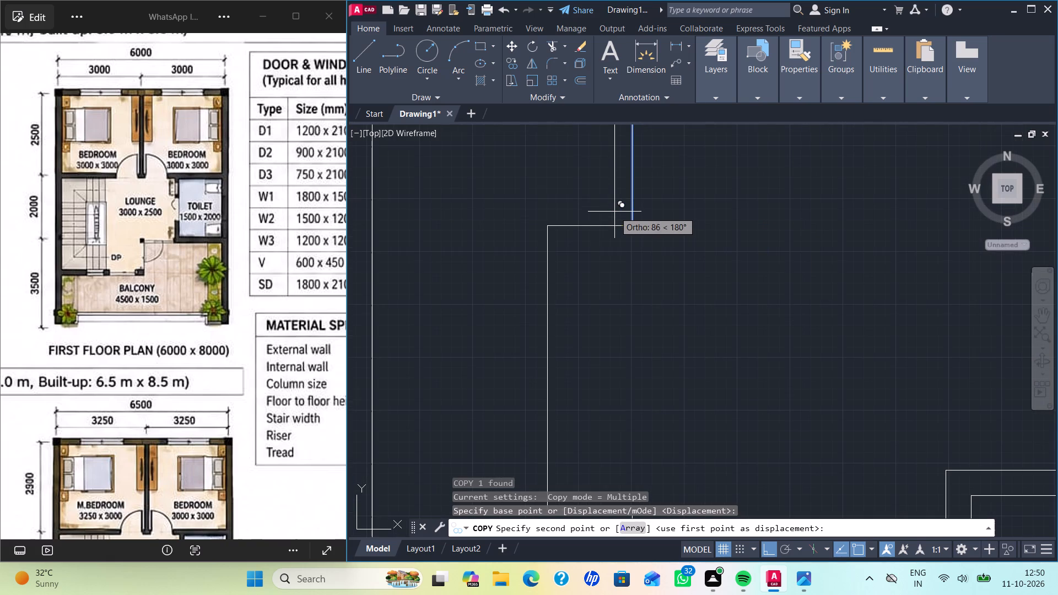
{"action": "scroll", "coordinate": [601, 217], "scroll_direction": "down", "scroll_amount": 1}
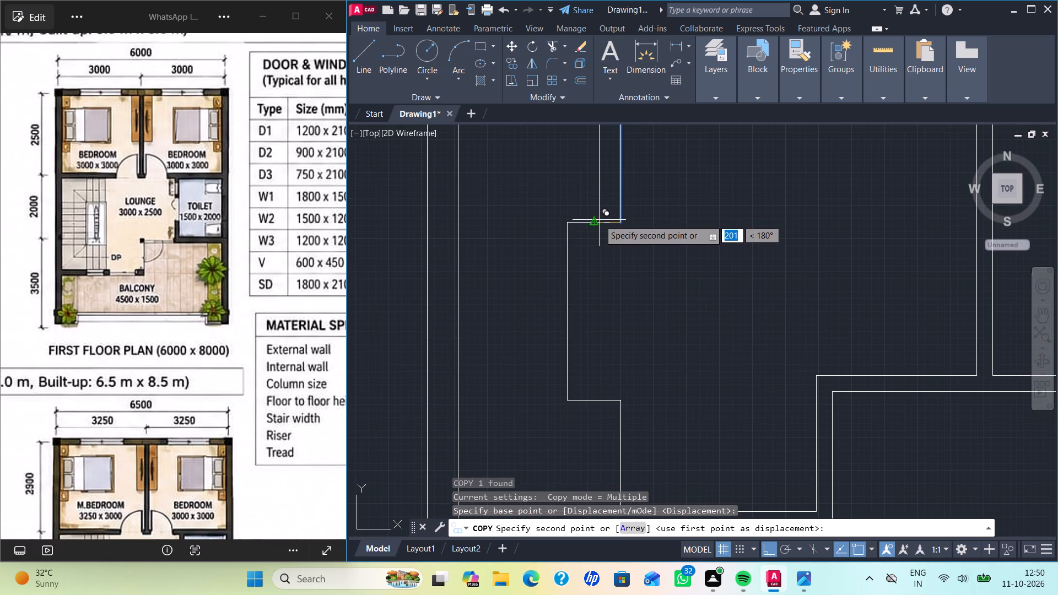
{"action": "key", "text": "a"}
{"action": "key", "text": "Return"}
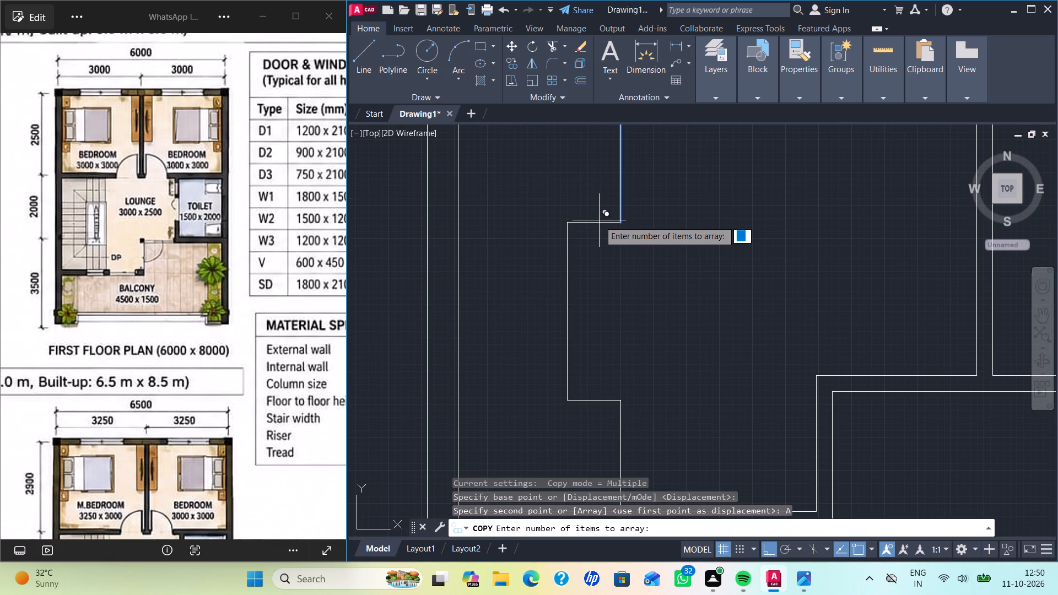
{"action": "key", "text": "4"}
{"action": "key", "text": "Return"}
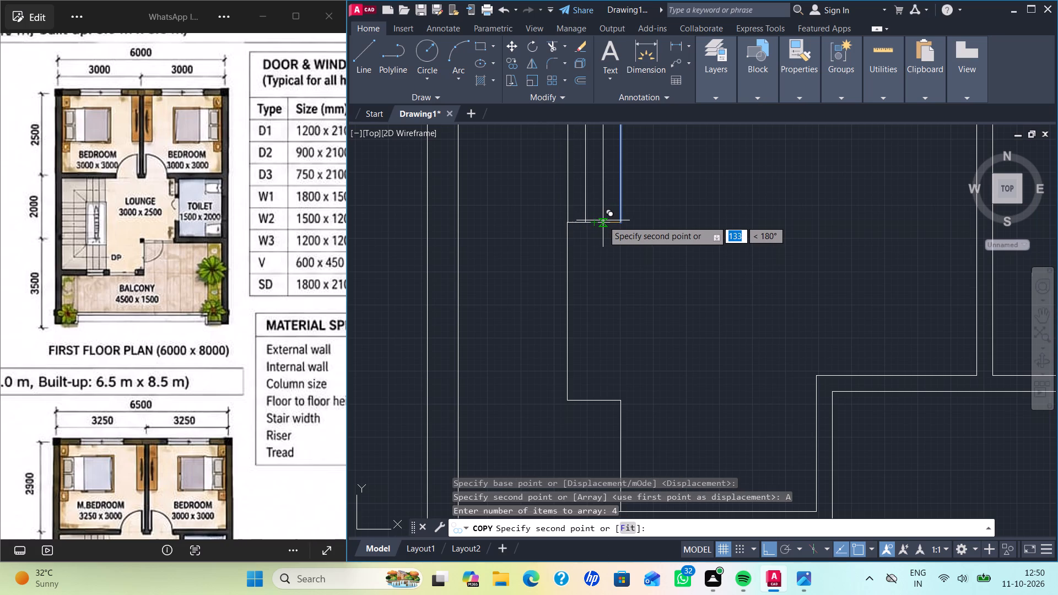
{"action": "left_click", "coordinate": [603, 220]}
{"action": "scroll", "coordinate": [617, 261], "scroll_direction": "down", "scroll_amount": 2}
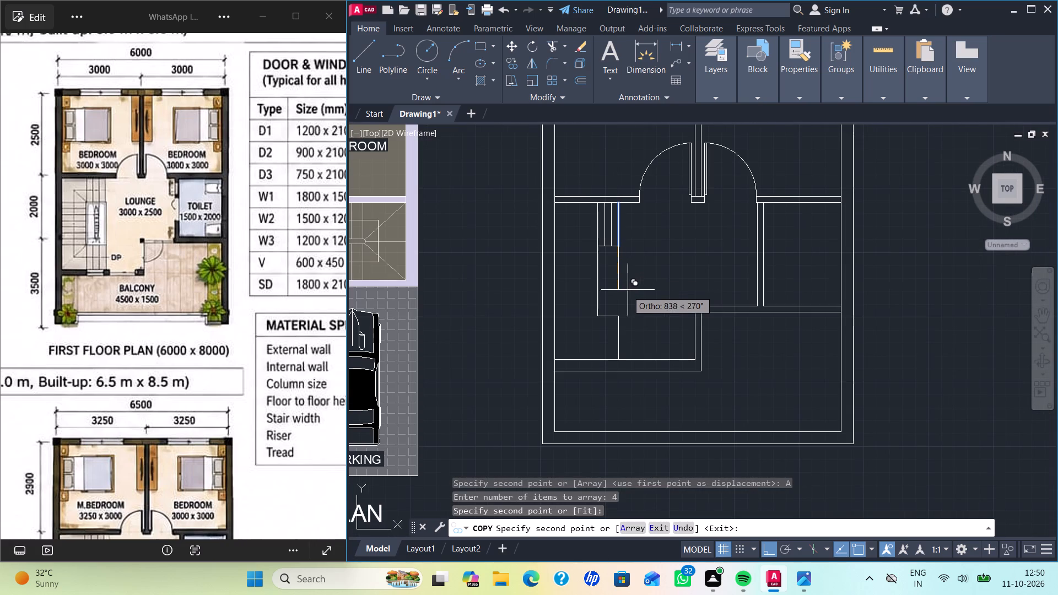
{"action": "key", "text": "Escape"}
Mirror the four upper tread lines about the staircase outline's horizontal mid-axis to the lower end, keeping the originals.
{"action": "middle_click_drag", "start_coordinate": [622, 258], "coordinate": [617, 228]}
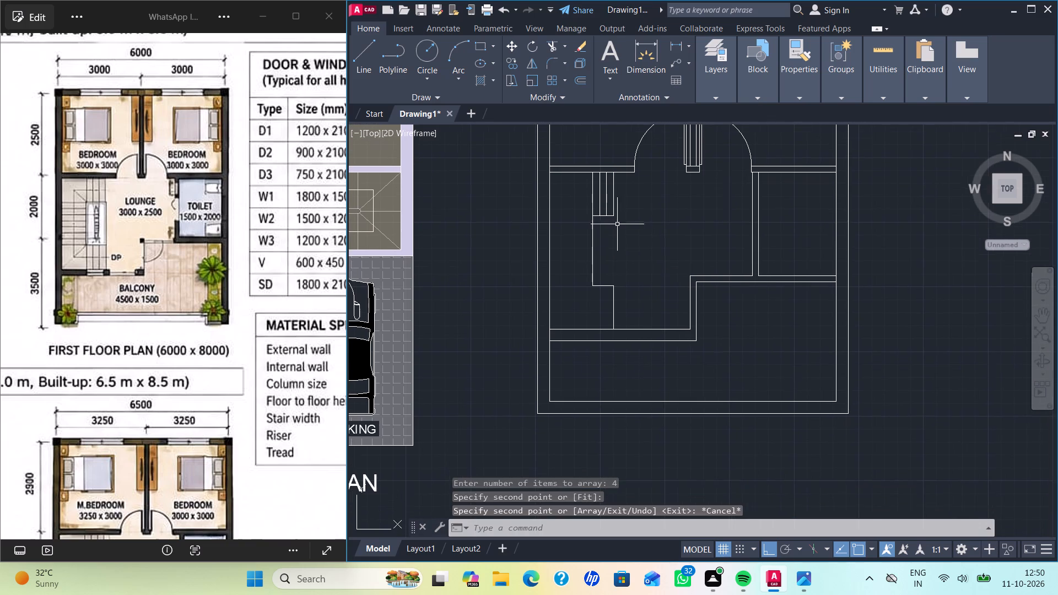
{"action": "left_click", "coordinate": [619, 188]}
{"action": "left_click", "coordinate": [584, 186]}
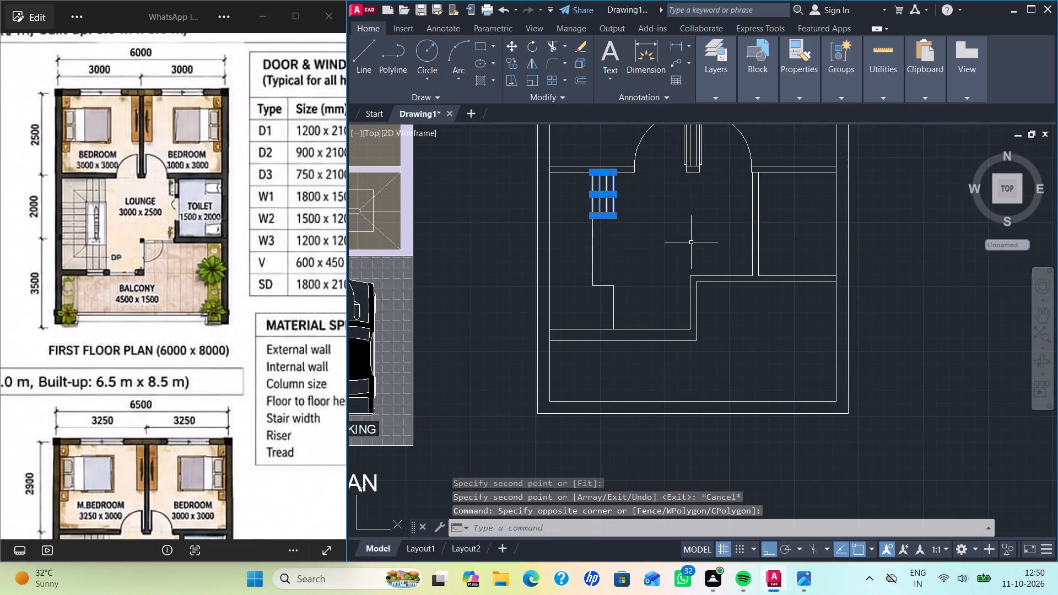
{"action": "key", "text": "m"}
{"action": "key", "text": "i"}
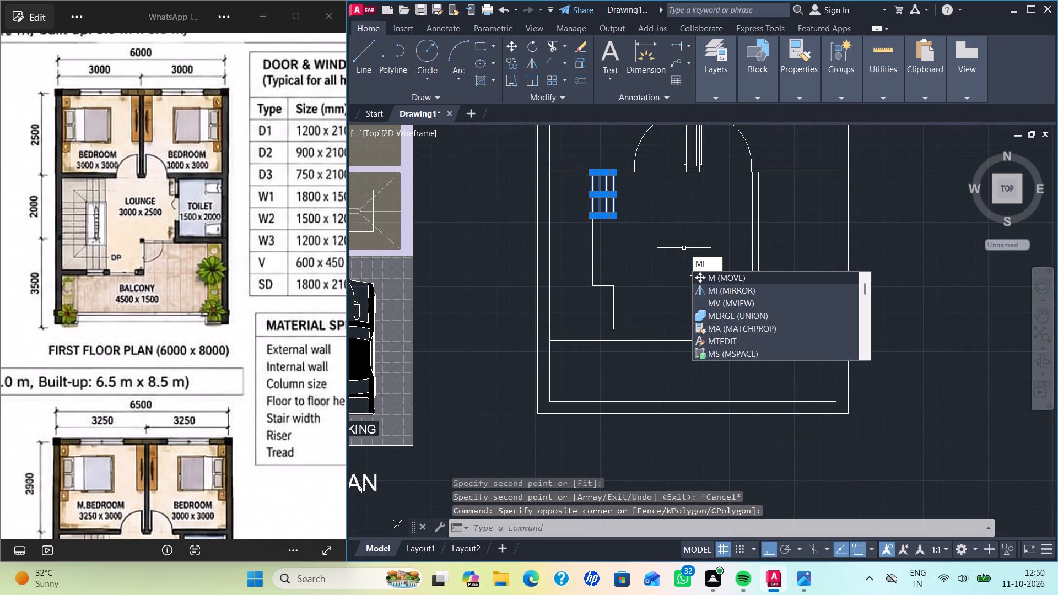
{"action": "key", "text": "Return"}
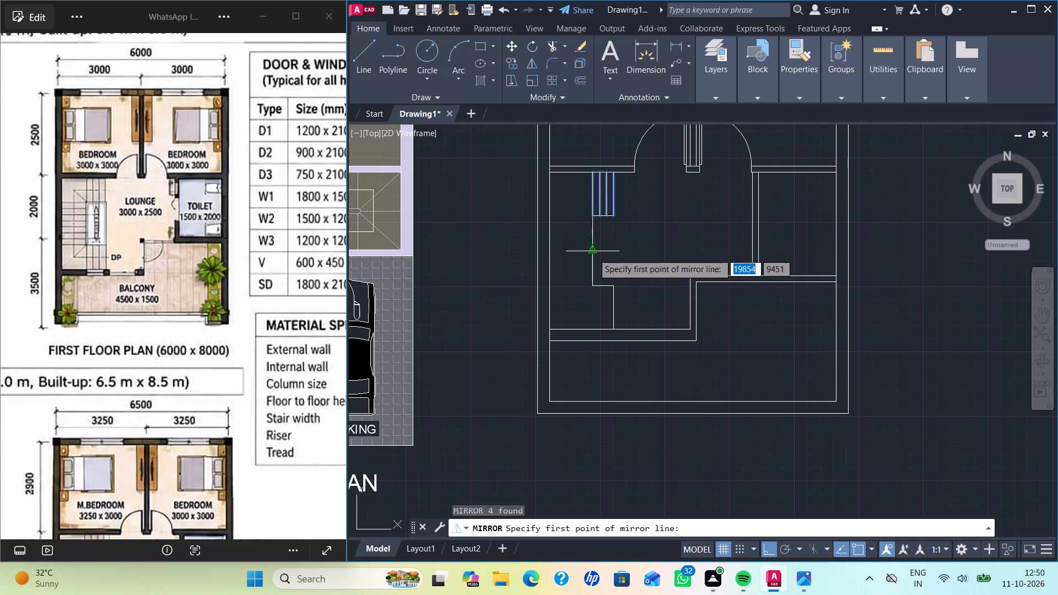
{"action": "left_click", "coordinate": [593, 253]}
{"action": "left_click", "coordinate": [626, 254]}
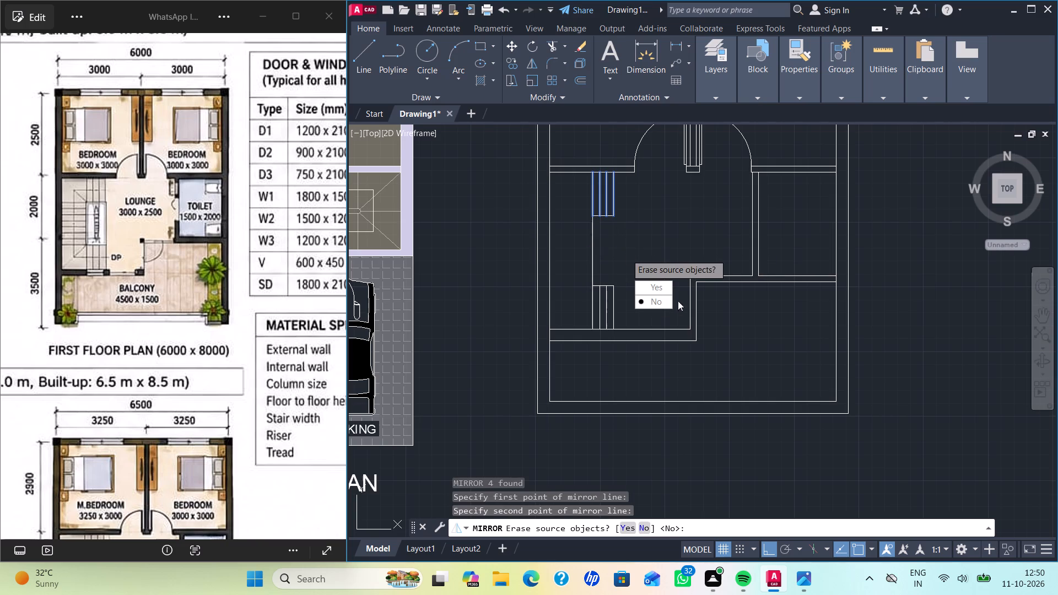
{"action": "left_click_drag", "start_coordinate": [654, 302], "coordinate": [626, 253]}
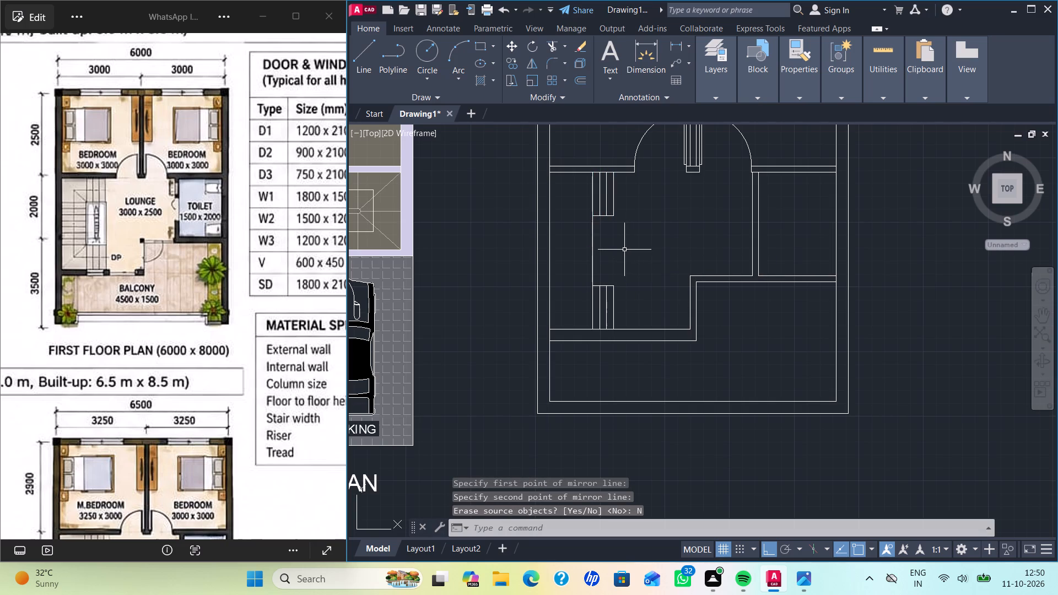
Draw a horizontal tread line about 830 mm long from the staircase outline's vertical edge to the outer wall, just below the upper treads.
{"action": "middle_click_drag", "start_coordinate": [624, 250], "coordinate": [637, 229]}
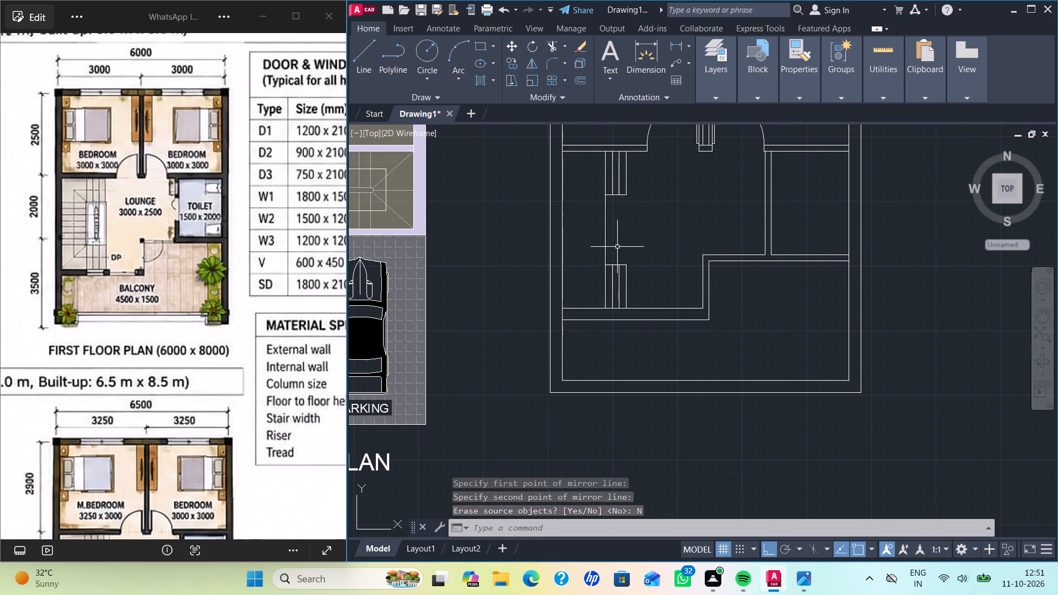
{"action": "middle_click_drag", "start_coordinate": [617, 247], "coordinate": [656, 265]}
{"action": "scroll", "coordinate": [652, 257], "scroll_direction": "up", "scroll_amount": 1}
{"action": "left_click", "coordinate": [638, 237]}
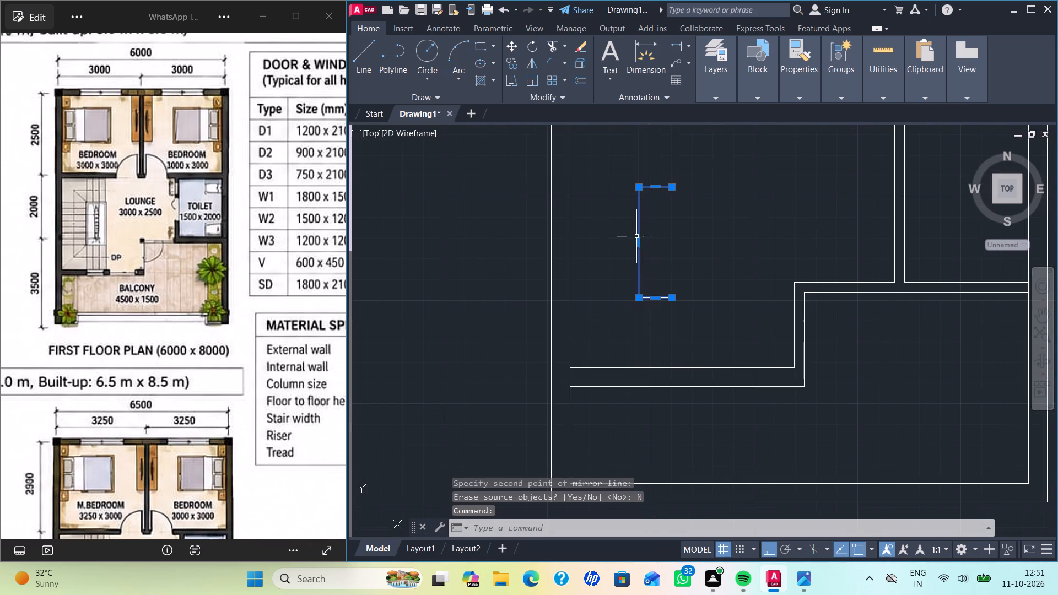
{"action": "key", "text": "Escape"}
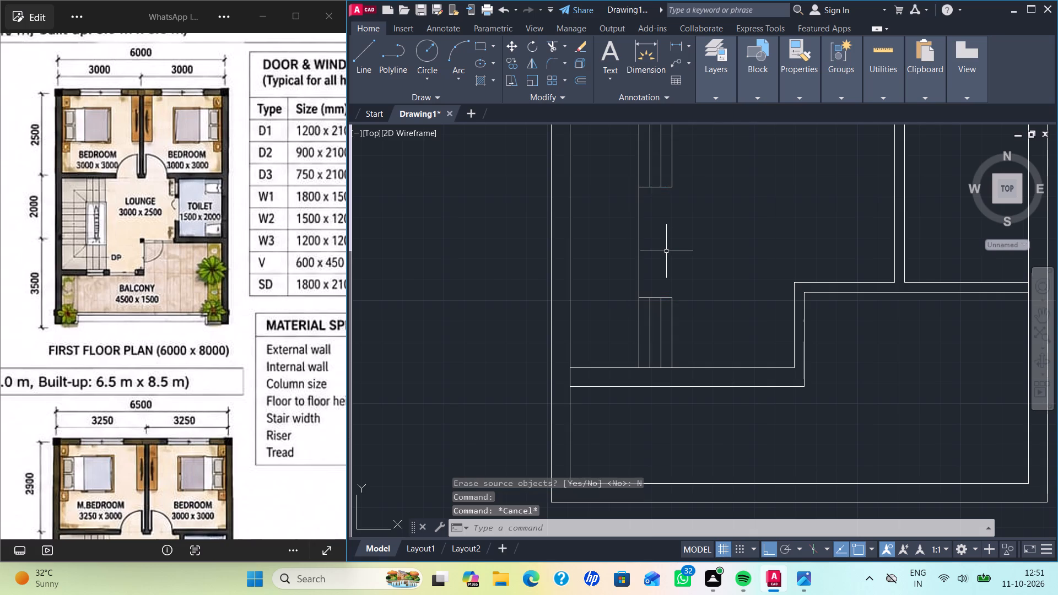
{"action": "key", "text": "l"}
{"action": "key", "text": "Return"}
{"action": "scroll", "coordinate": [652, 206], "scroll_direction": "up", "scroll_amount": 1}
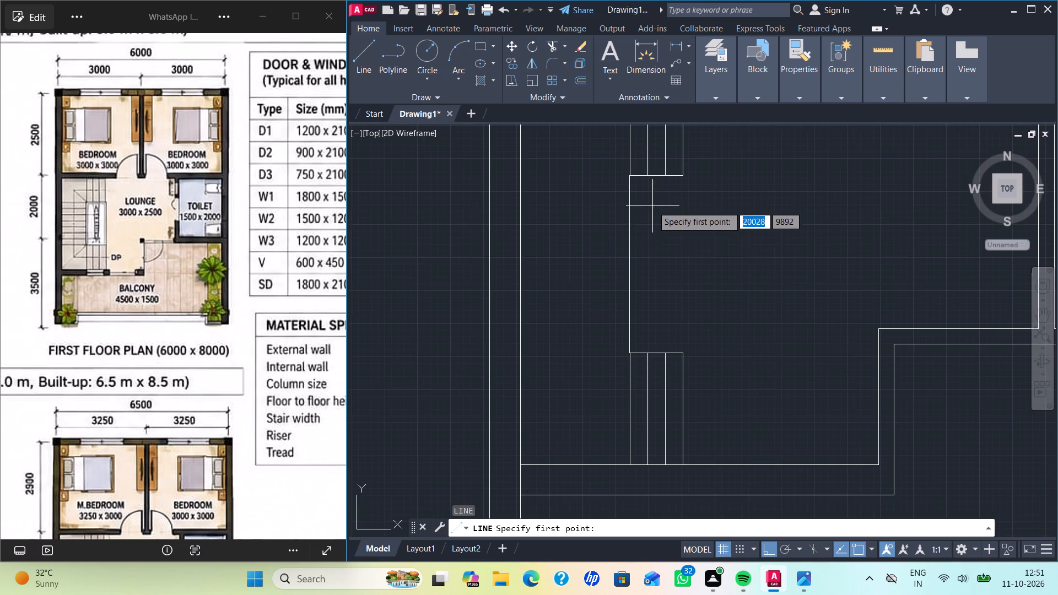
{"action": "left_click", "coordinate": [631, 196]}
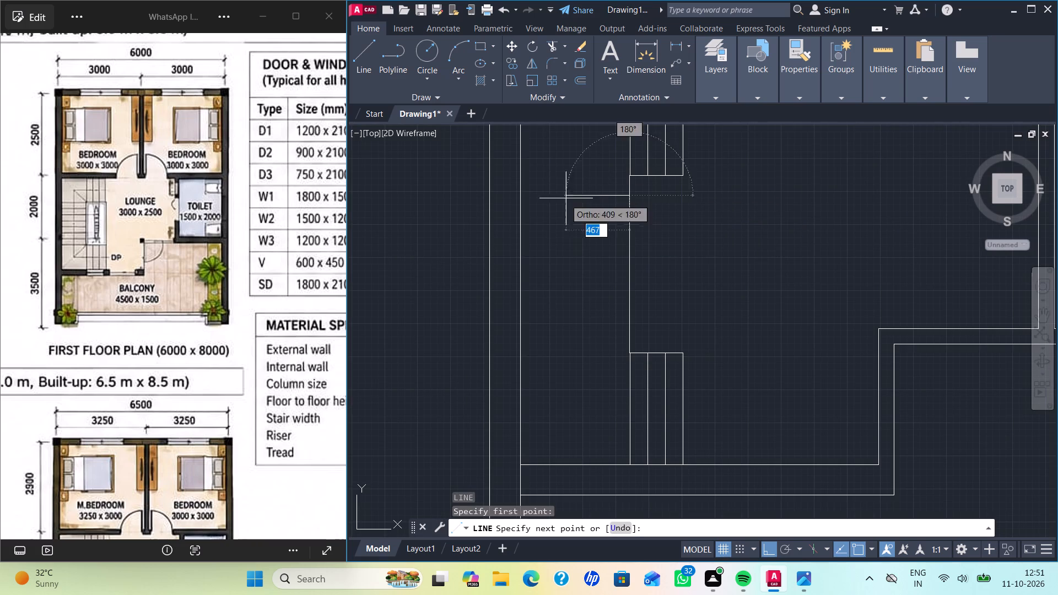
{"action": "left_click", "coordinate": [520, 196]}
{"action": "key", "text": "Escape"}
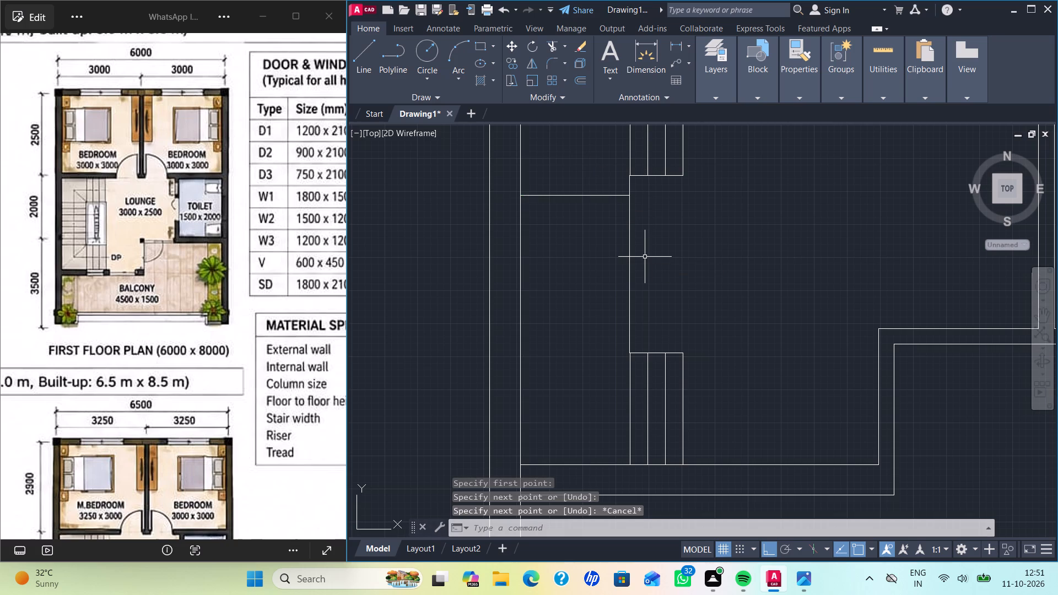
Start copying the topmost tread line of the side stair flight, using its inner end as base point.
{"action": "left_click", "coordinate": [582, 196]}
{"action": "type", "text": "CO"}
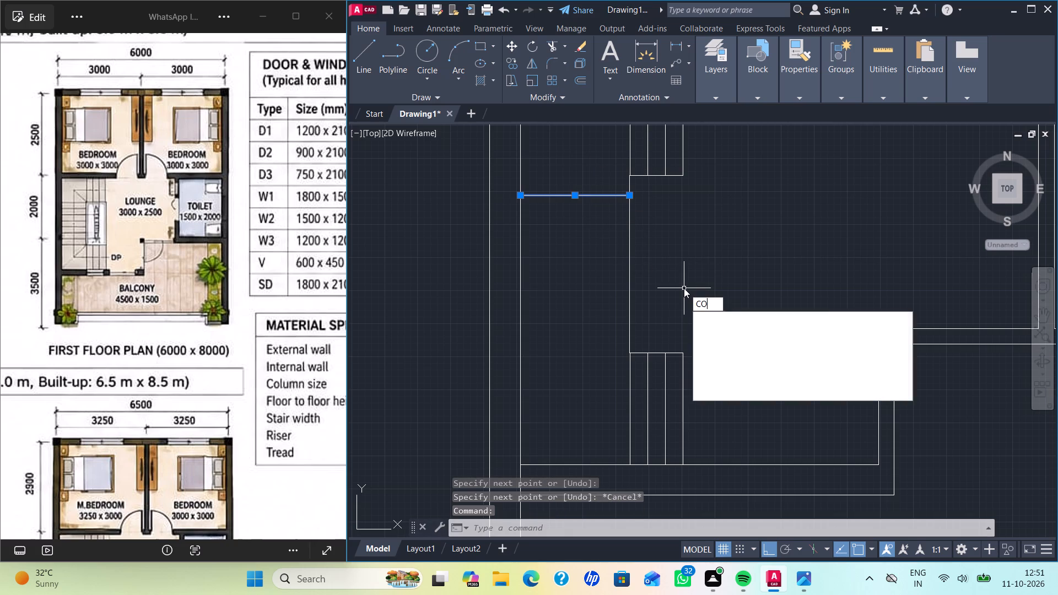
{"action": "key", "text": "Return"}
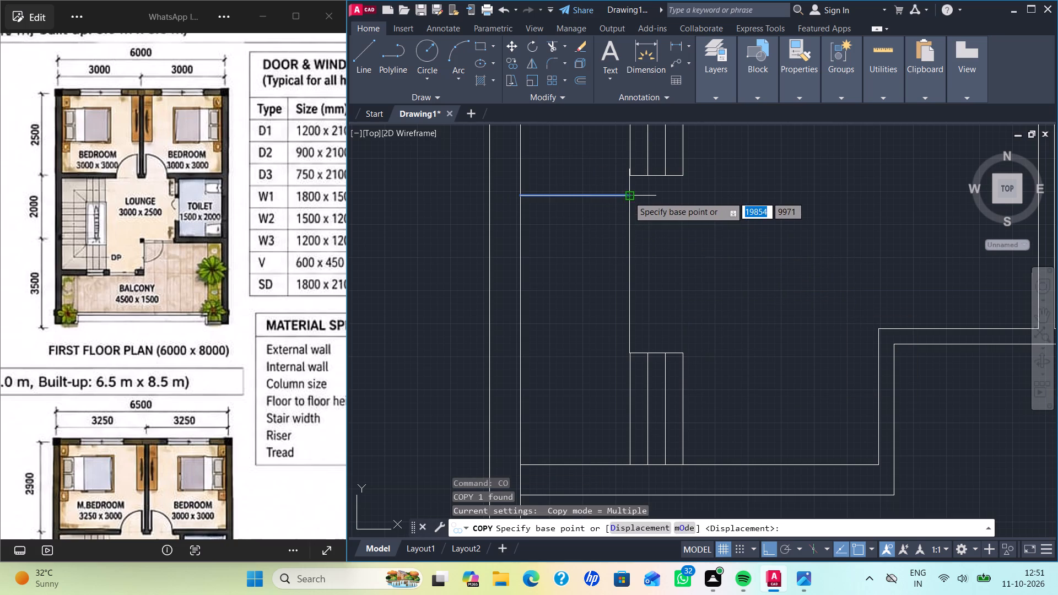
{"action": "left_click", "coordinate": [628, 196]}
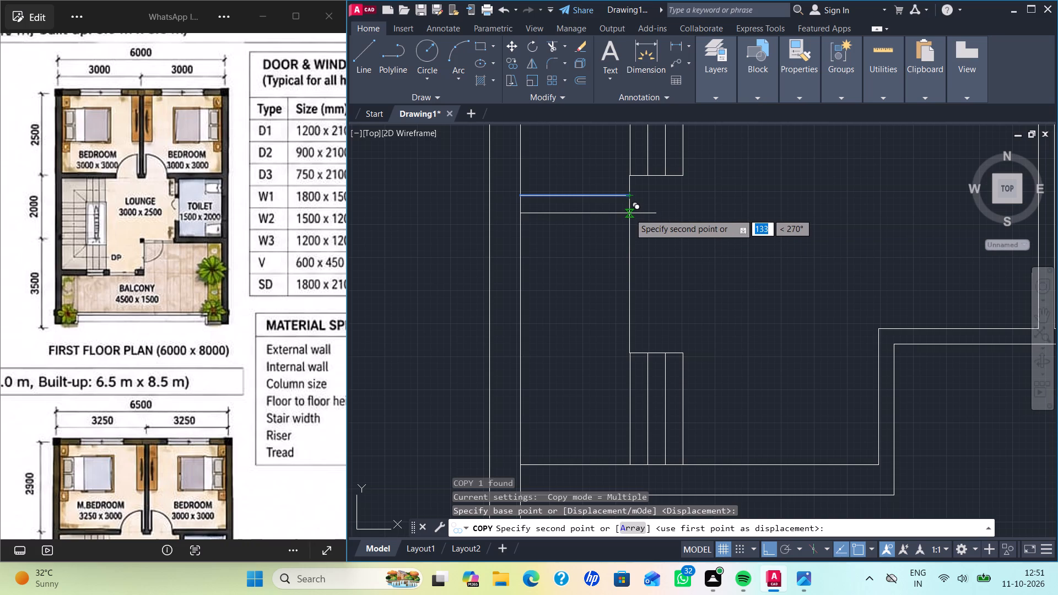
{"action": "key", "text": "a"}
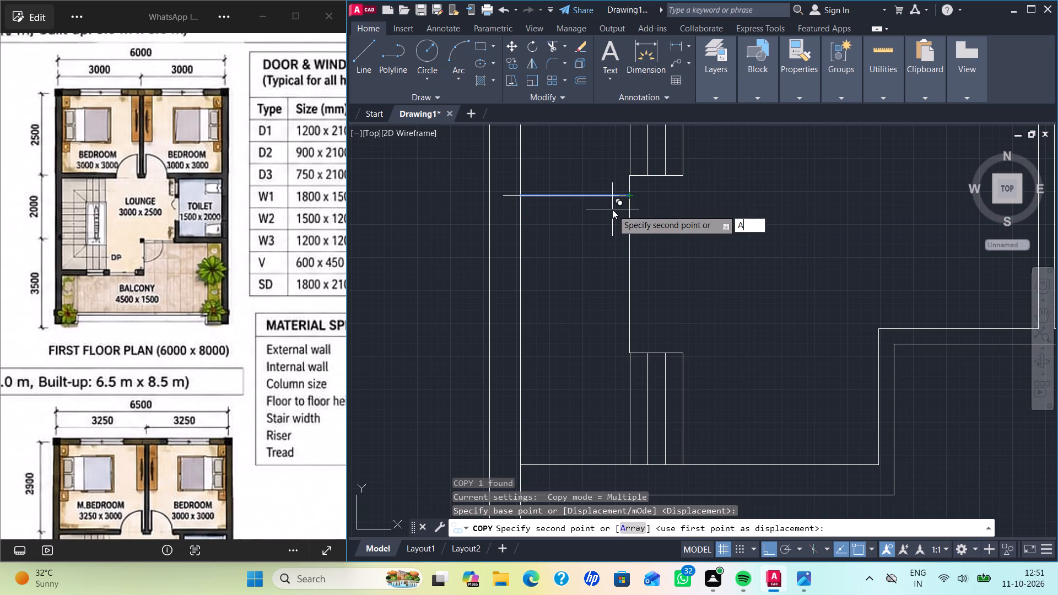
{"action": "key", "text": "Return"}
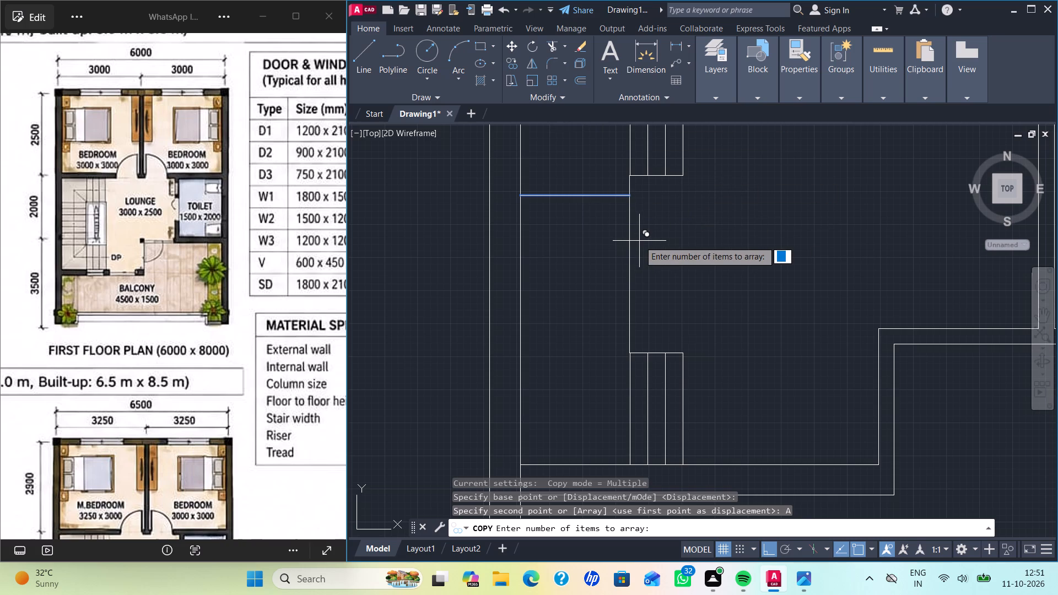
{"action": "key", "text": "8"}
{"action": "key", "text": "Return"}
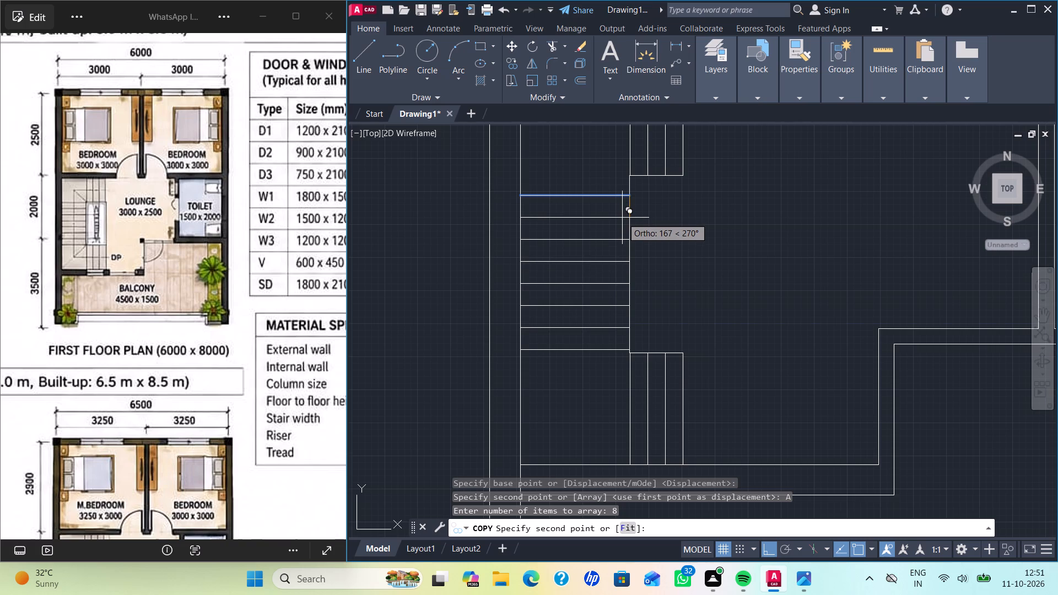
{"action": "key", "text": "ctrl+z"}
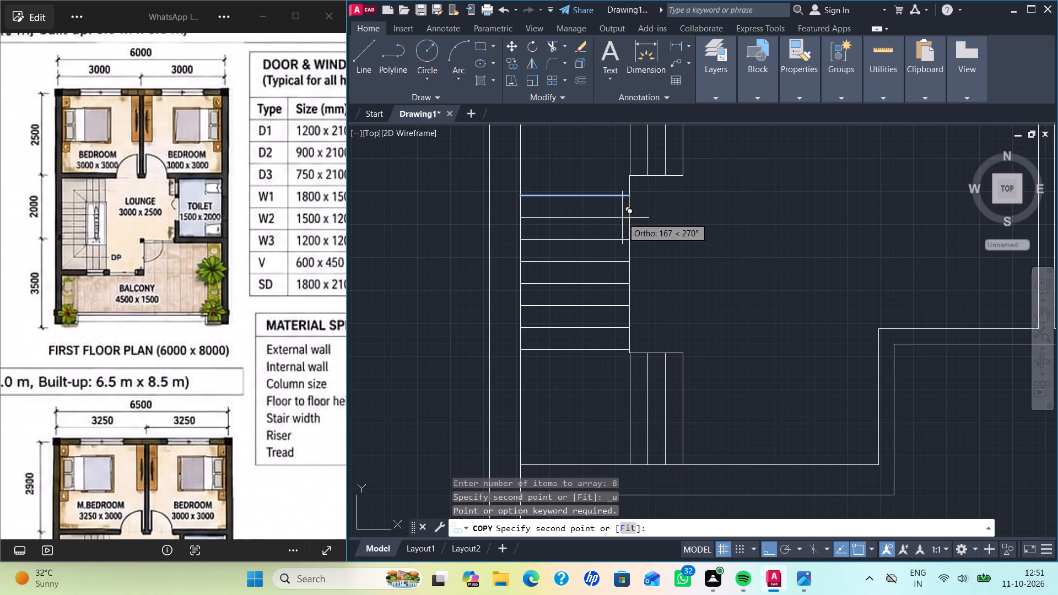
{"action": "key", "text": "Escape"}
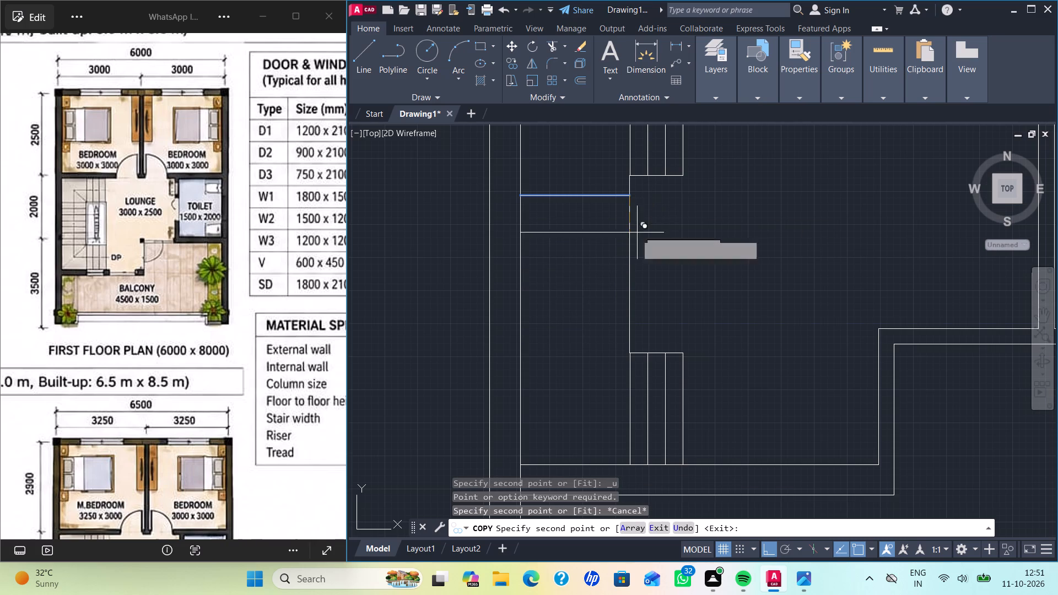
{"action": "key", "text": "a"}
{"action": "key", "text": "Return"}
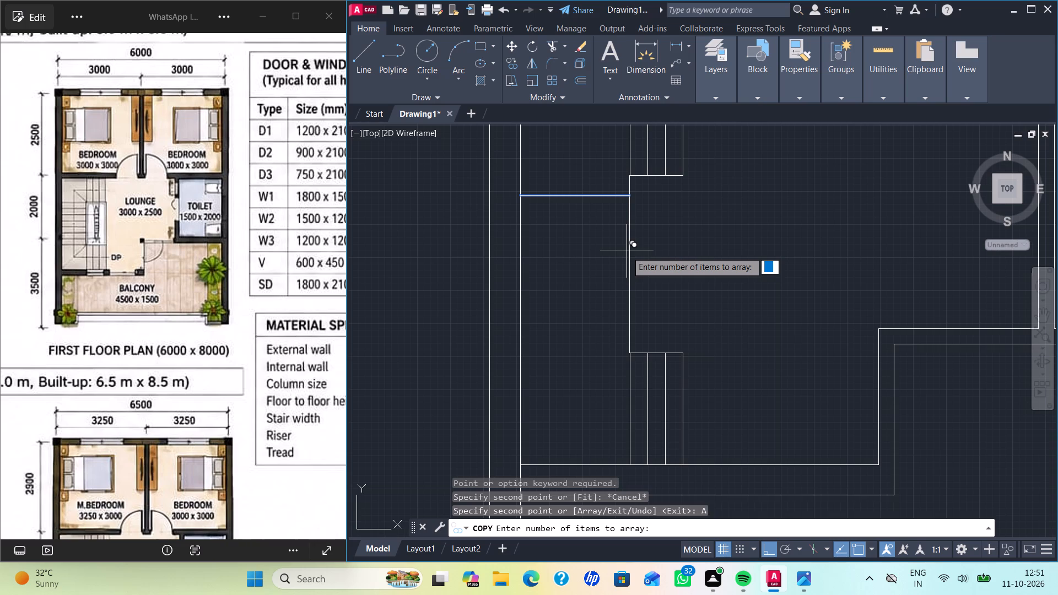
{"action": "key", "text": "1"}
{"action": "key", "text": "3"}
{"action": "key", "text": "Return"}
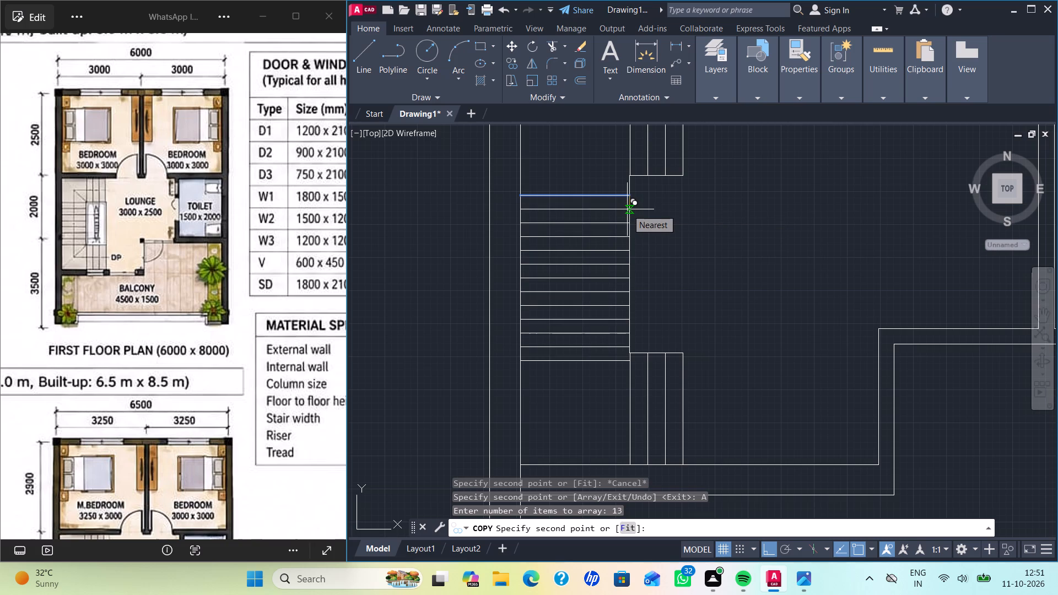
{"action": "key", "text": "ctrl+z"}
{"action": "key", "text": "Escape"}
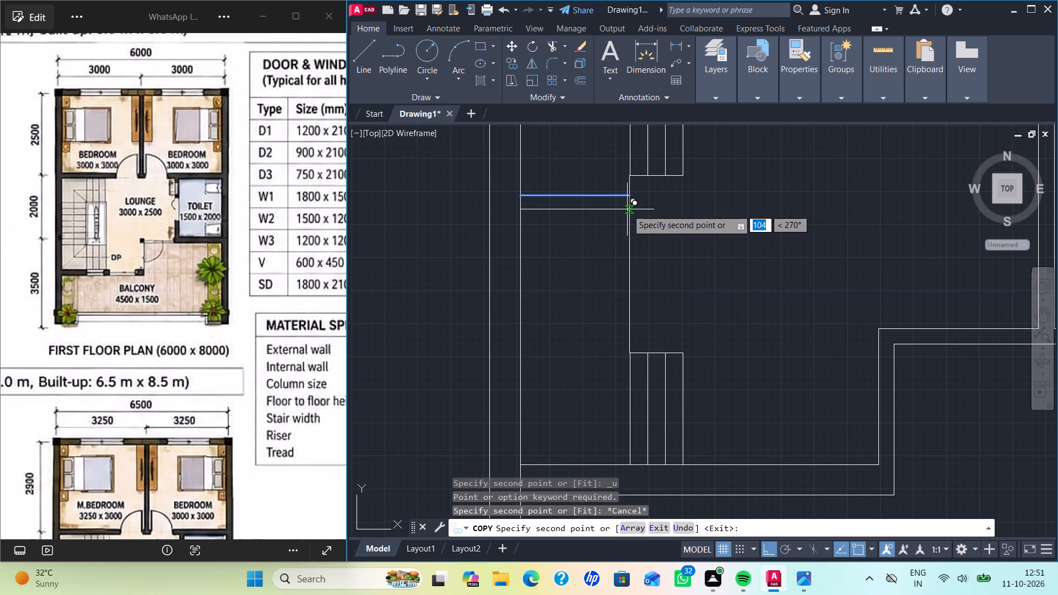
Array the copied tread line as 10 evenly spaced items down the side flight, ending just above the lower landing.
{"action": "key", "text": "a"}
{"action": "key", "text": "Return"}
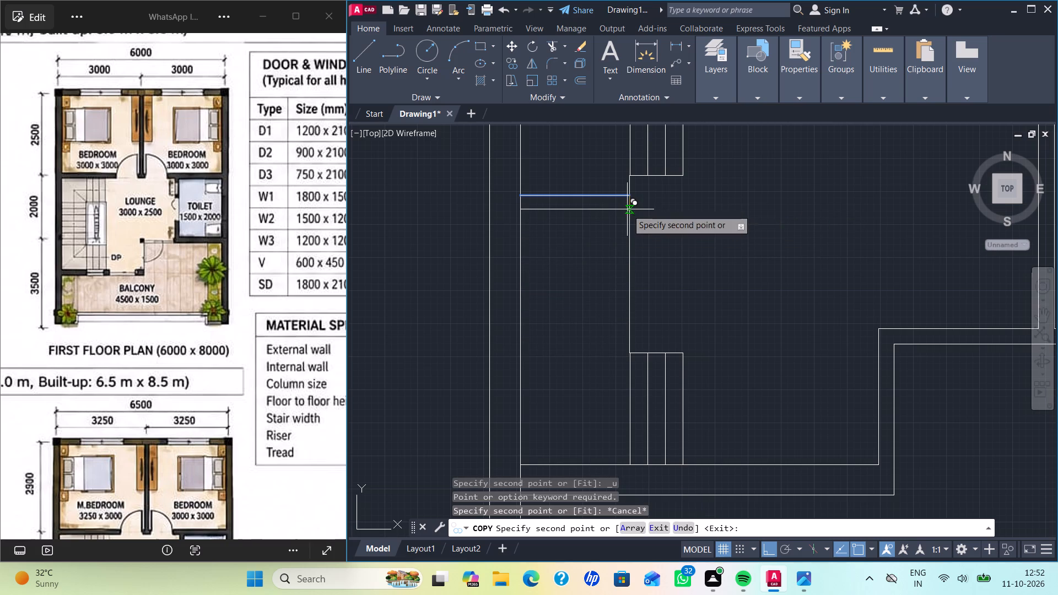
{"action": "type", "text": "10"}
{"action": "key", "text": "Return"}
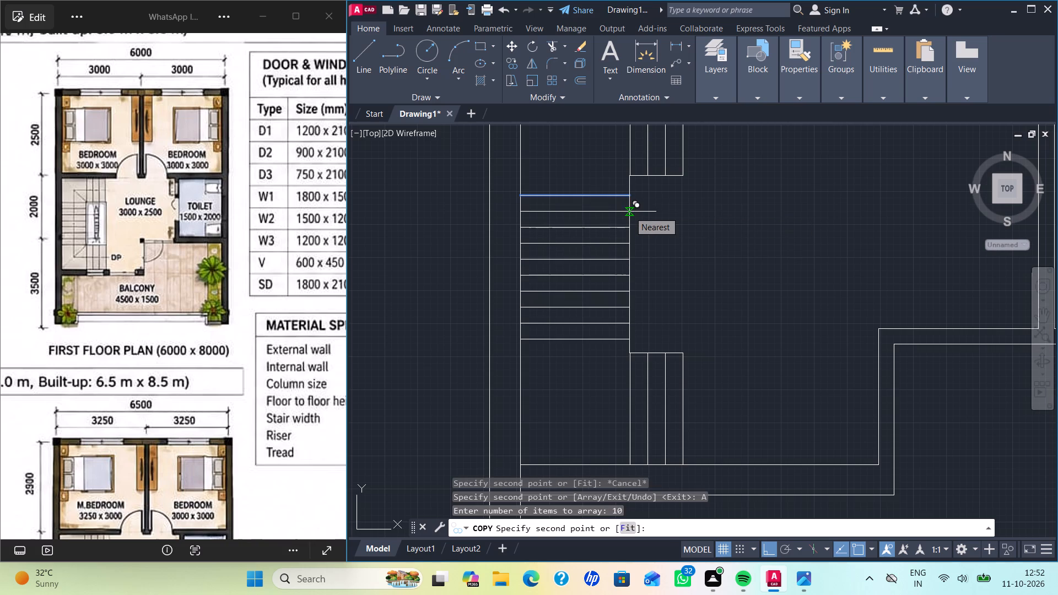
{"action": "left_click", "coordinate": [629, 212]}
{"action": "scroll", "coordinate": [724, 232], "scroll_direction": "down", "scroll_amount": 2}
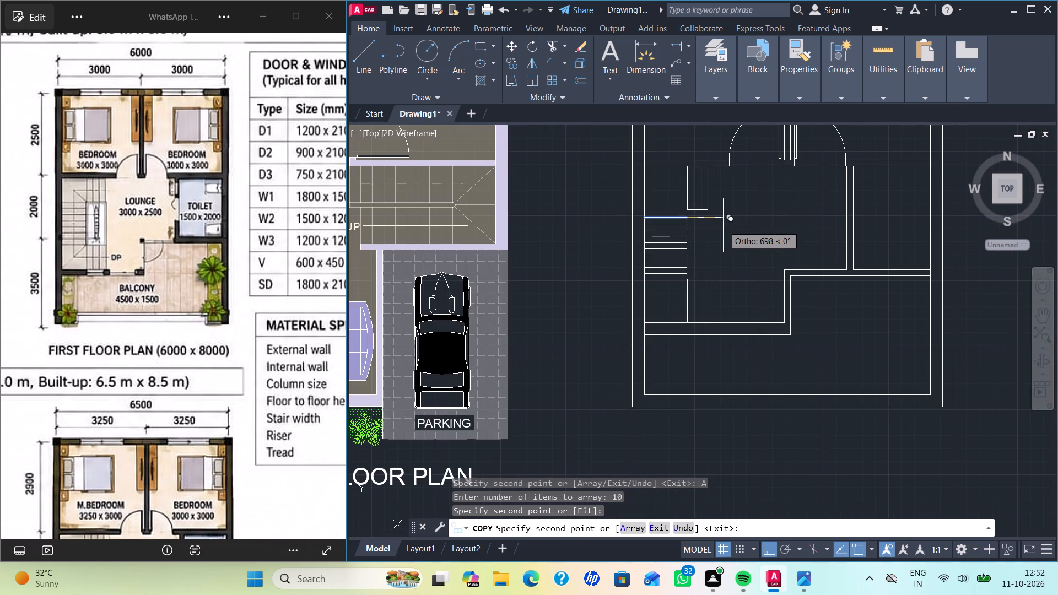
{"action": "key", "text": "Escape"}
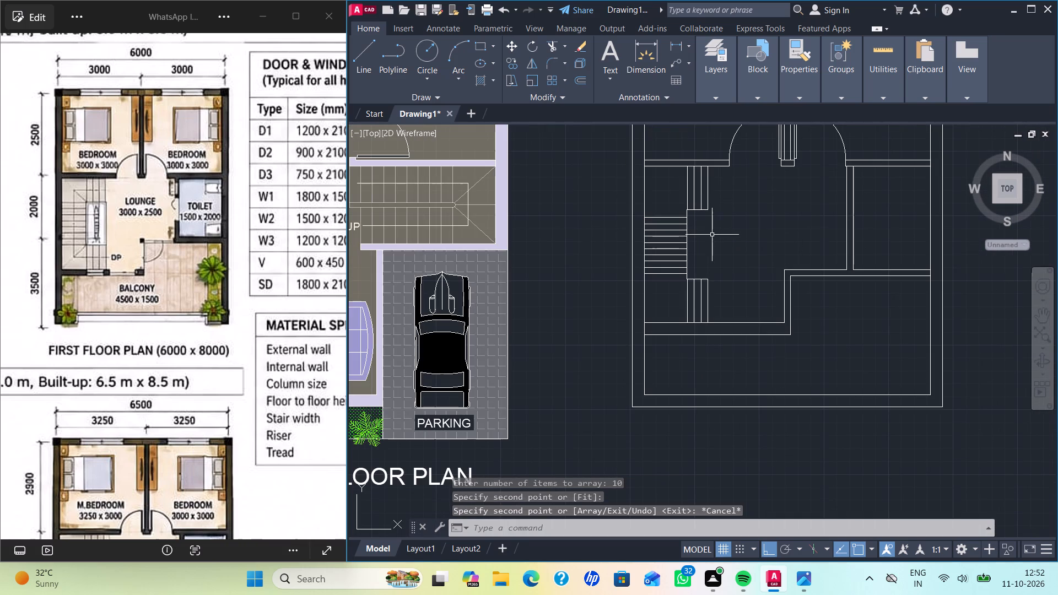
Draw a vertical line about 1344 long joining the outer corners of the upper and lower stair flights across the stairwell.
{"action": "scroll", "coordinate": [712, 235], "scroll_direction": "up", "scroll_amount": 1}
{"action": "middle_click_drag", "start_coordinate": [728, 241], "coordinate": [647, 232]}
{"action": "scroll", "coordinate": [647, 227], "scroll_direction": "up", "scroll_amount": 1}
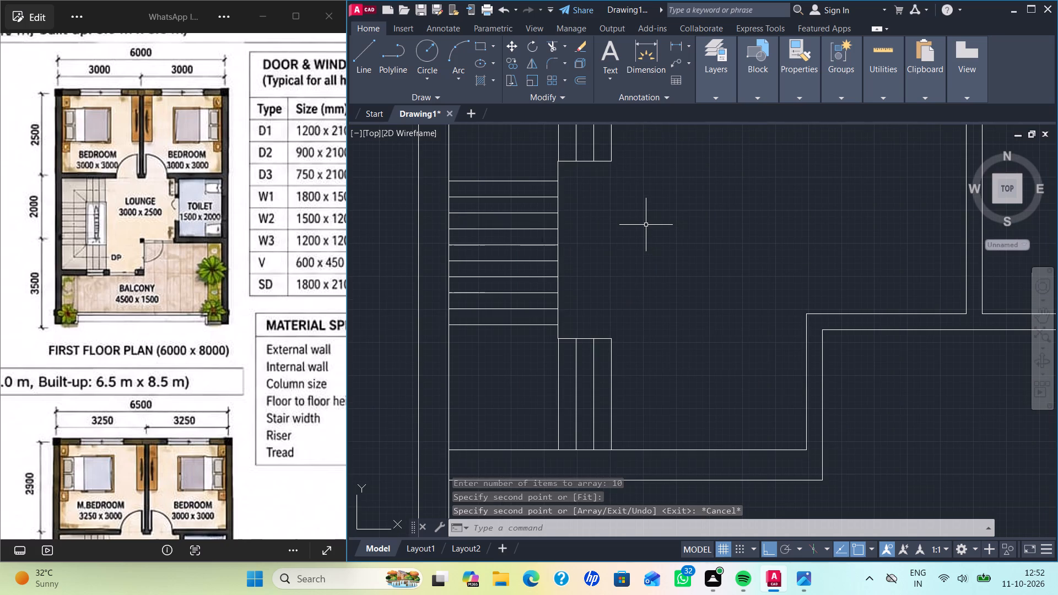
{"action": "key", "text": "l"}
{"action": "key", "text": "Return"}
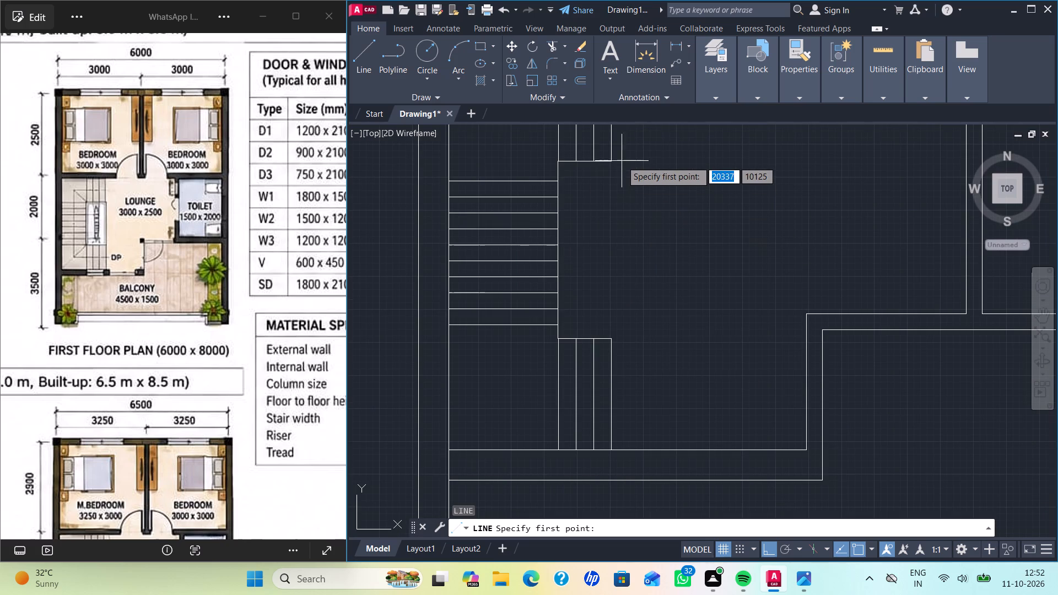
{"action": "left_click", "coordinate": [609, 163]}
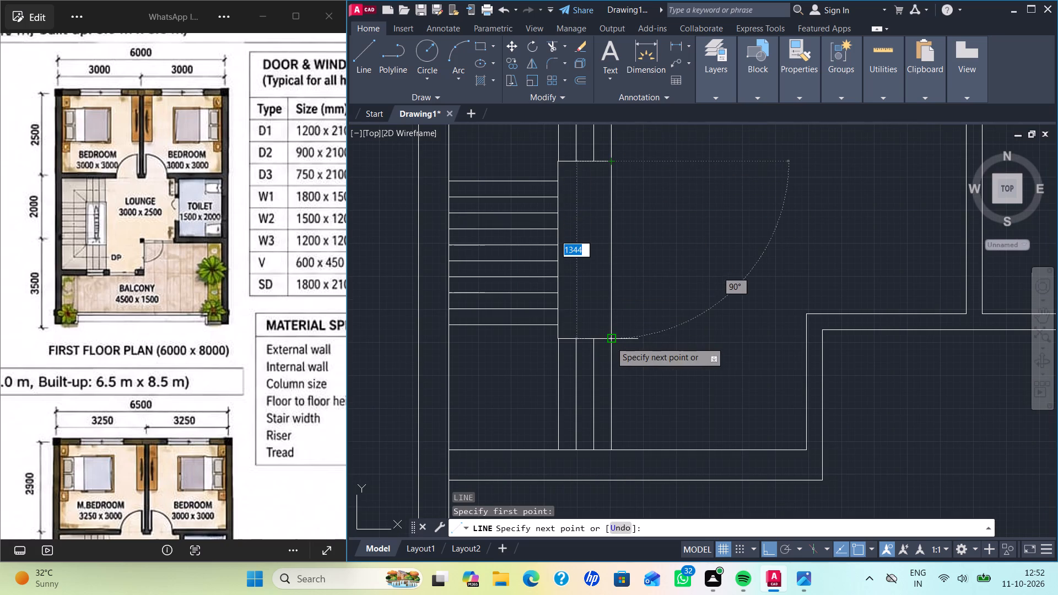
{"action": "left_click", "coordinate": [611, 342]}
{"action": "key", "text": "space"}
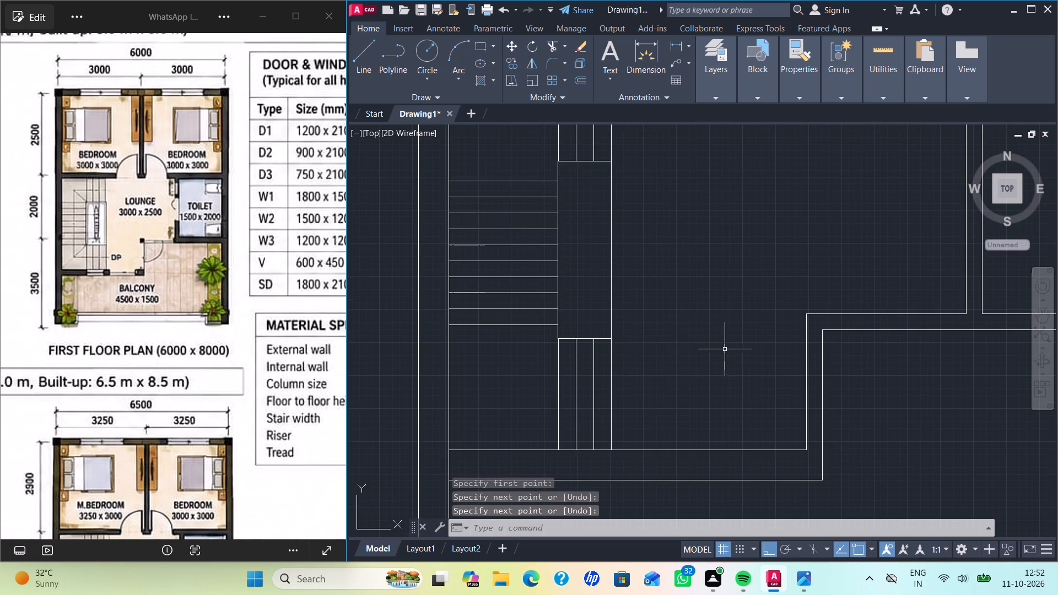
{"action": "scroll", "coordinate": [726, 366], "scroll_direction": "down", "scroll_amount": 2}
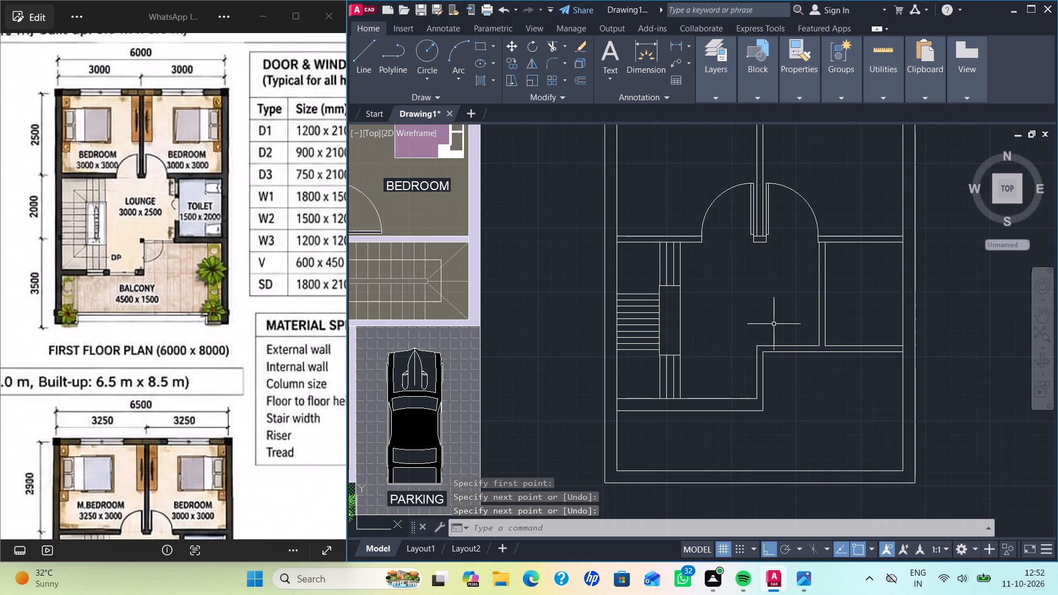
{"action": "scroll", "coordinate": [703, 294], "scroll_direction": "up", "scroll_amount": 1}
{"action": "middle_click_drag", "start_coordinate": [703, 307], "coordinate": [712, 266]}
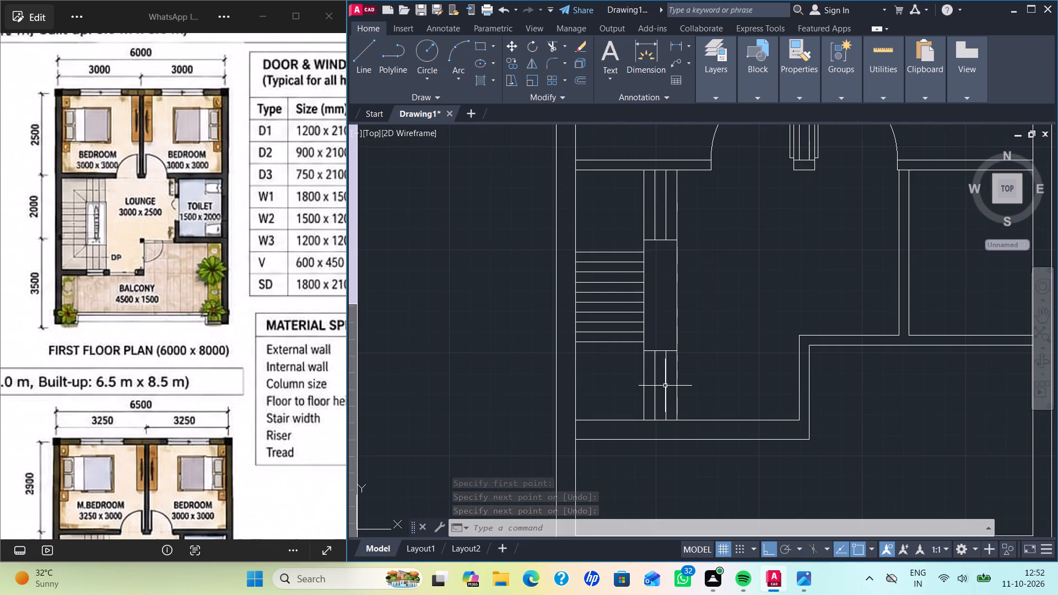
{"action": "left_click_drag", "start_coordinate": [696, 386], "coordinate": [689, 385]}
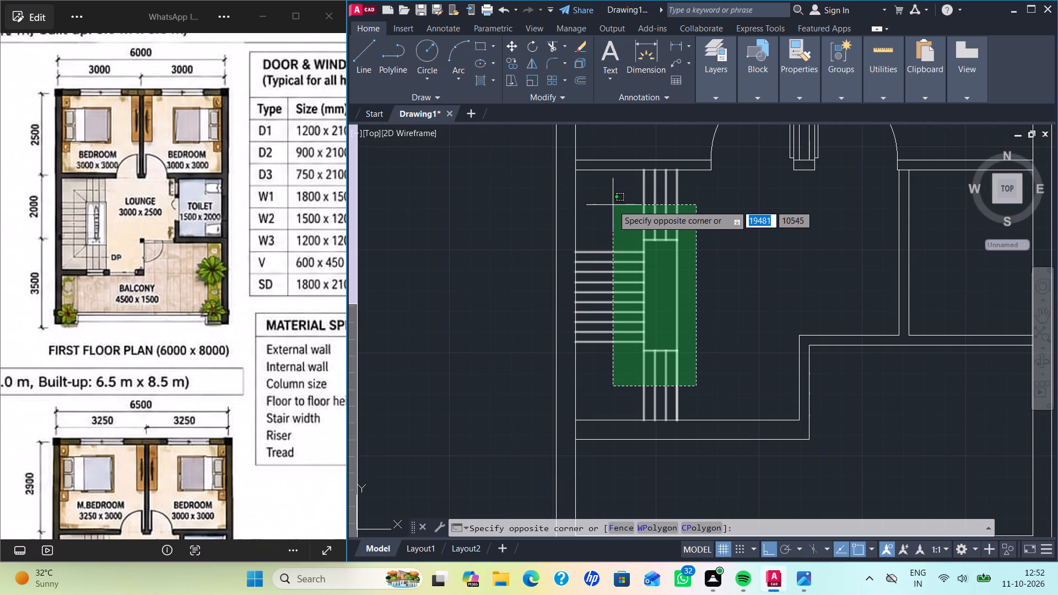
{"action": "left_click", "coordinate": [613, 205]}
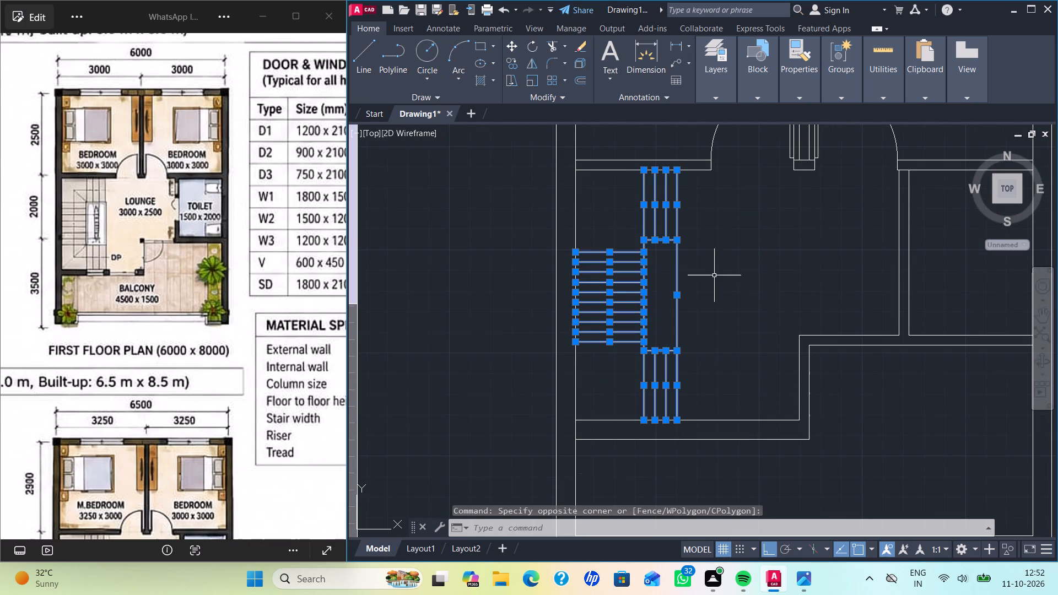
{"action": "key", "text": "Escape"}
Draw diagonal lines across both stair landings, from the inner stairwell corners to the lower and upper wall corners.
{"action": "key", "text": "l"}
{"action": "key", "text": "Return"}
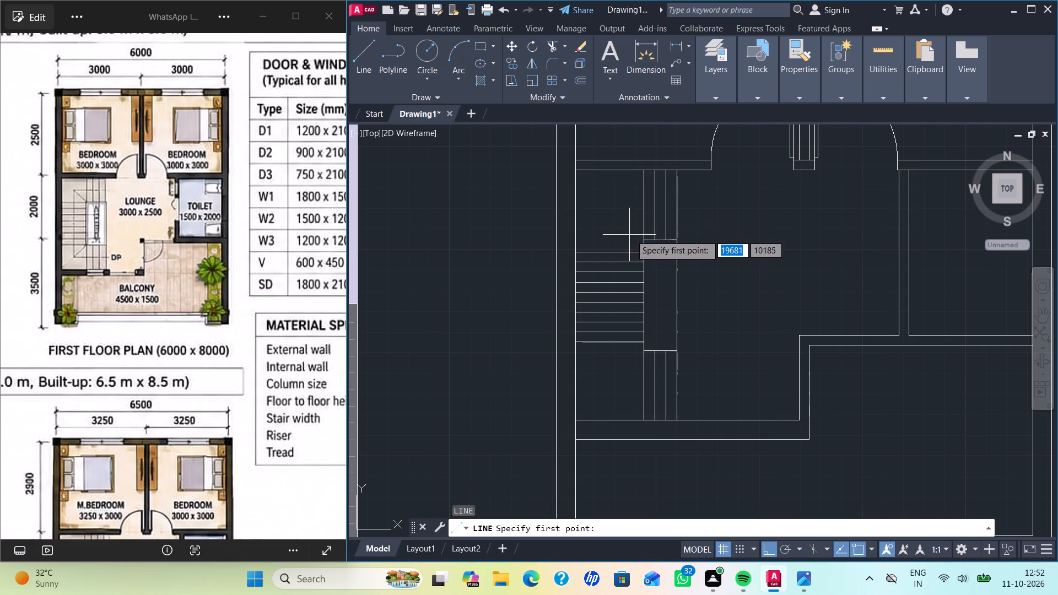
{"action": "left_click", "coordinate": [646, 350]}
{"action": "left_click", "coordinate": [572, 421]}
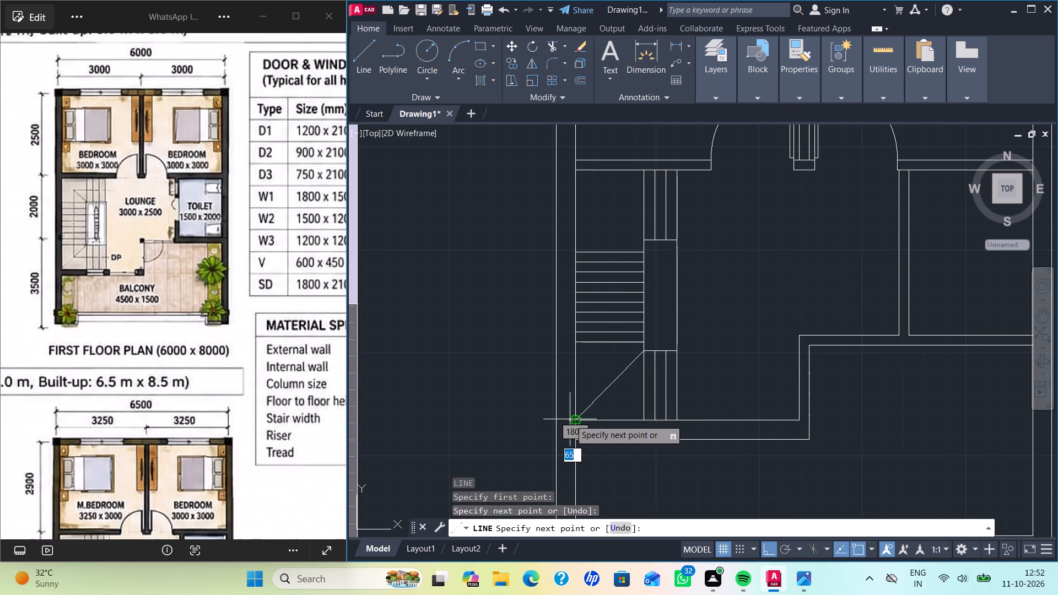
{"action": "key", "text": "space"}
{"action": "key", "text": "space"}
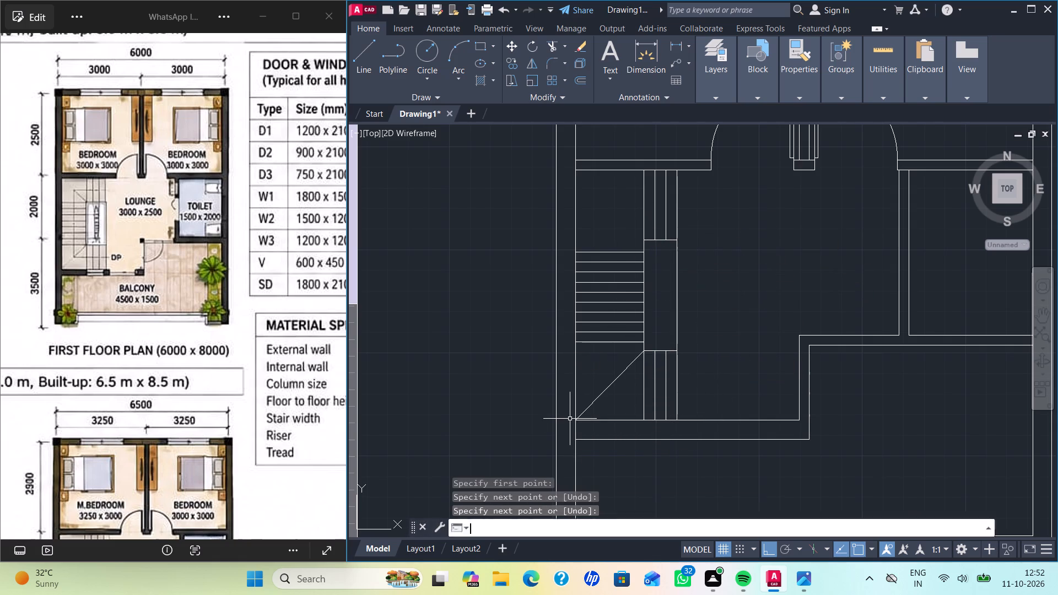
{"action": "left_click", "coordinate": [644, 239]}
{"action": "left_click", "coordinate": [576, 171]}
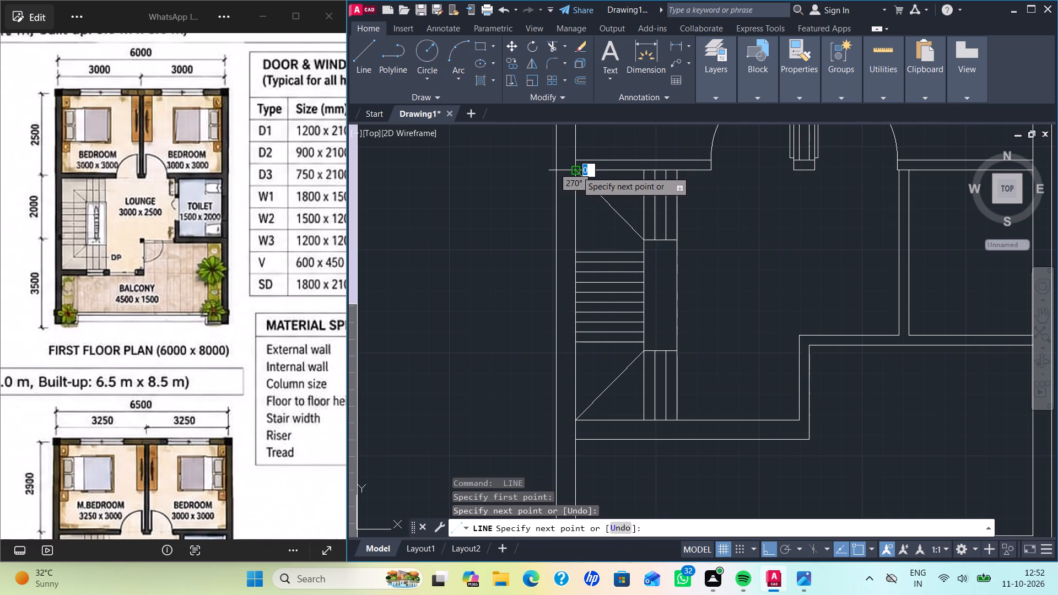
{"action": "key", "text": "space"}
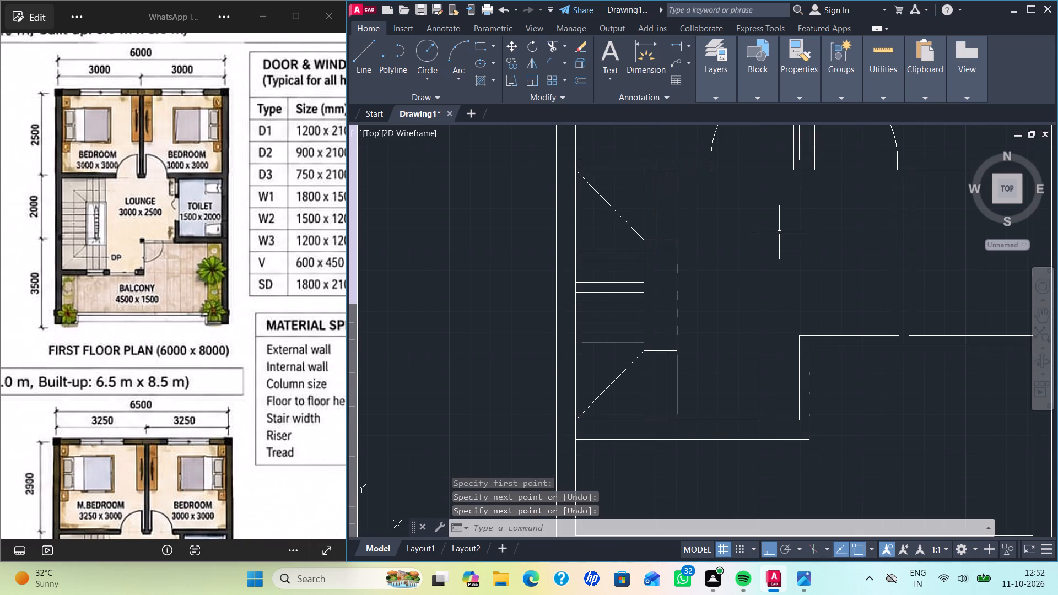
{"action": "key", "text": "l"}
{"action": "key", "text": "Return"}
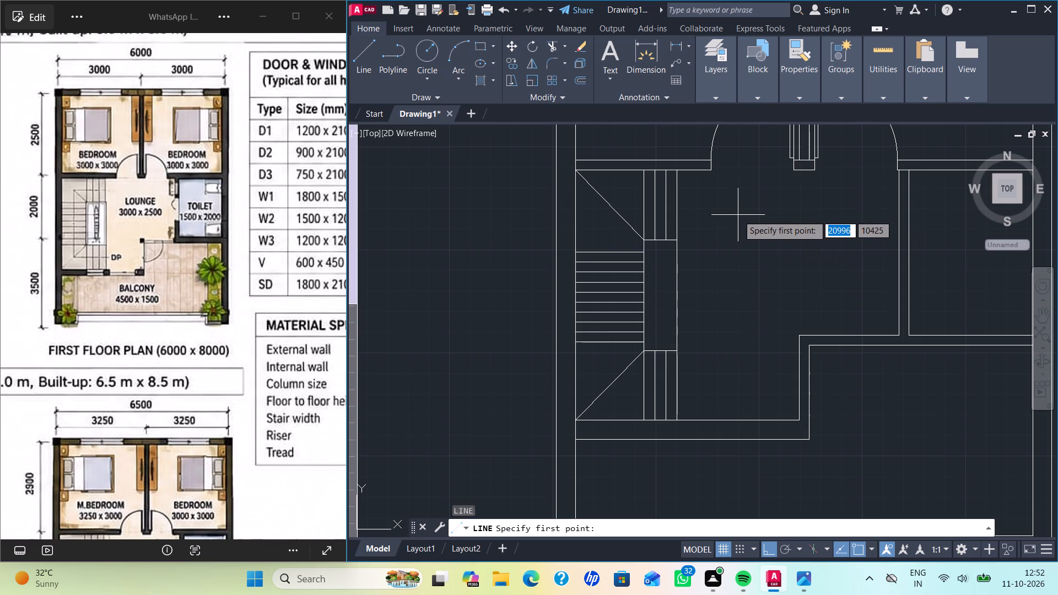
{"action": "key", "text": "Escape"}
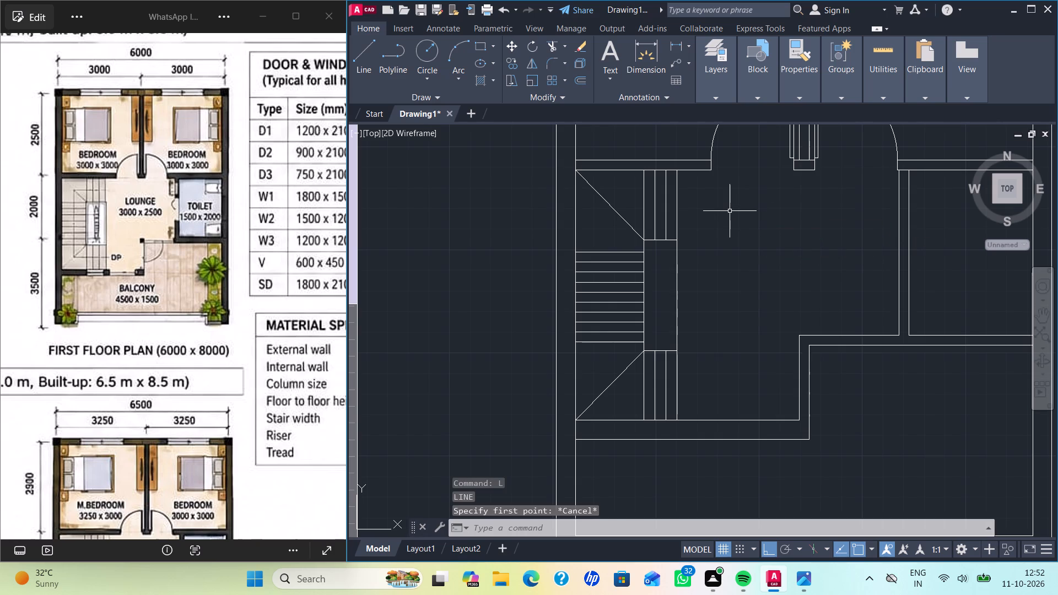
Select all the staircase tread, edge and landing diagonal lines and set their transparency to 52.
{"action": "left_click_drag", "start_coordinate": [714, 398], "coordinate": [698, 370]}
{"action": "left_click", "coordinate": [596, 188]}
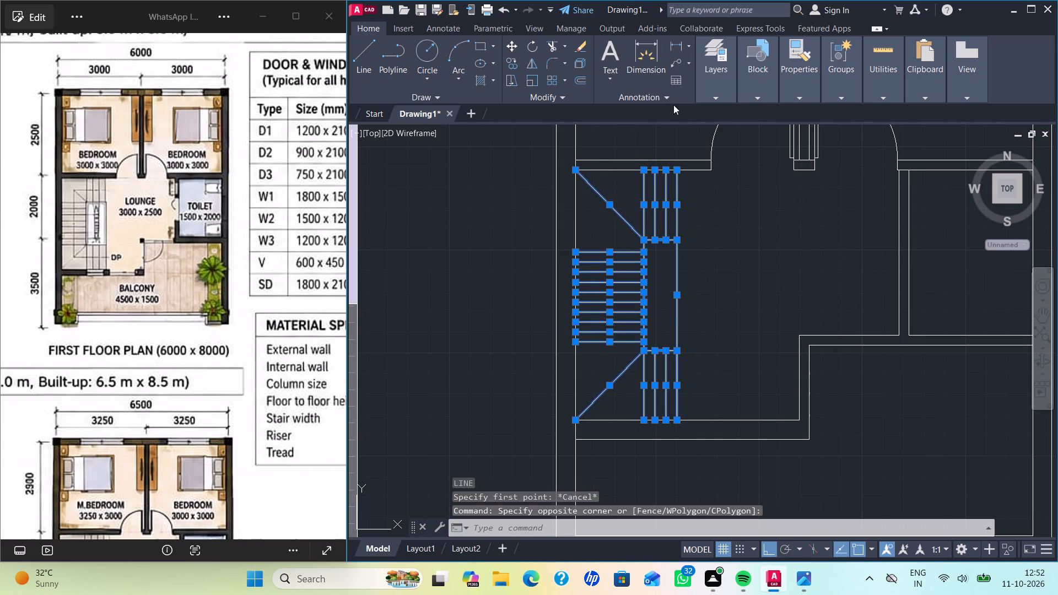
{"action": "left_click", "coordinate": [796, 92]}
{"action": "left_click_drag", "start_coordinate": [811, 183], "coordinate": [889, 196]}
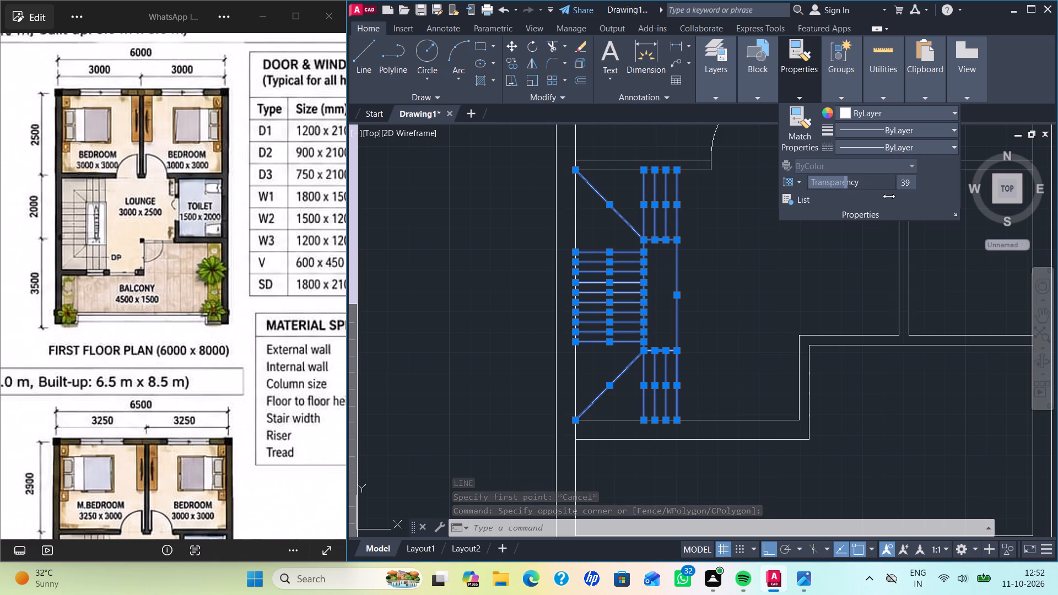
{"action": "left_click_drag", "start_coordinate": [889, 196], "coordinate": [912, 197]}
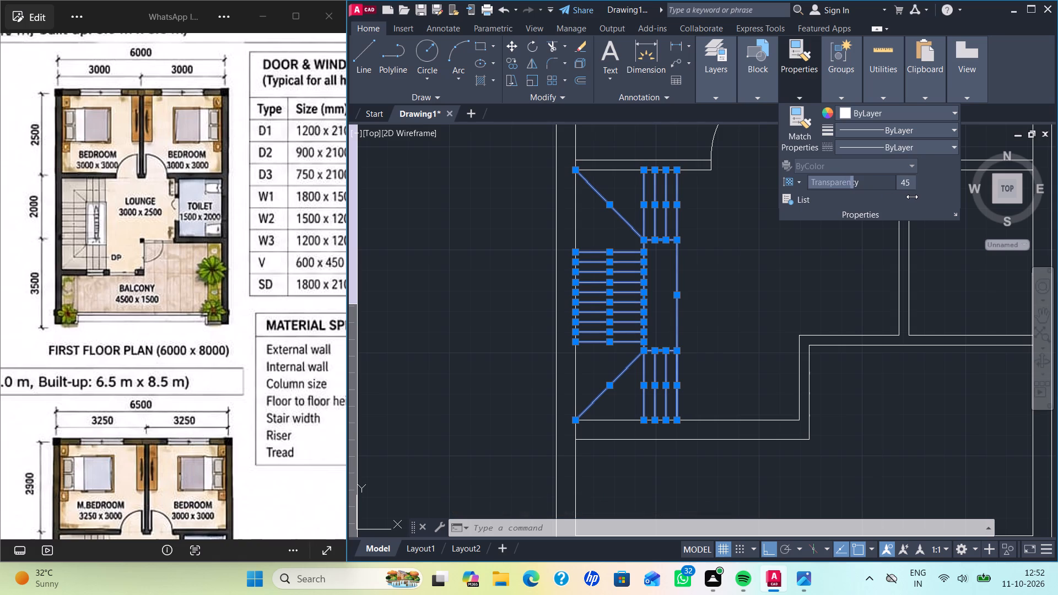
{"action": "left_click_drag", "start_coordinate": [912, 197], "coordinate": [926, 198]}
{"action": "left_click_drag", "start_coordinate": [854, 186], "coordinate": [871, 183]}
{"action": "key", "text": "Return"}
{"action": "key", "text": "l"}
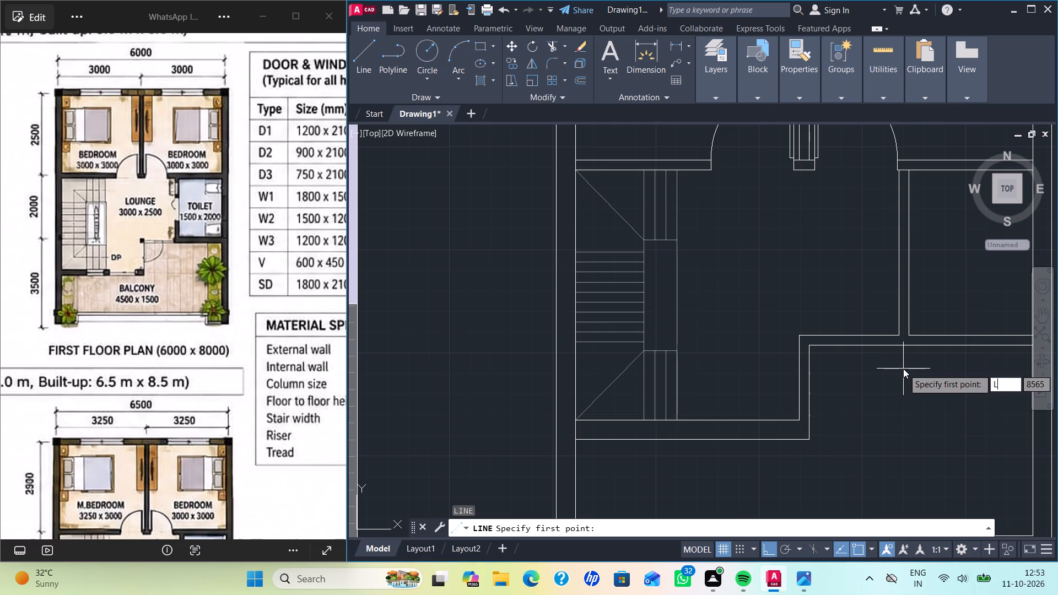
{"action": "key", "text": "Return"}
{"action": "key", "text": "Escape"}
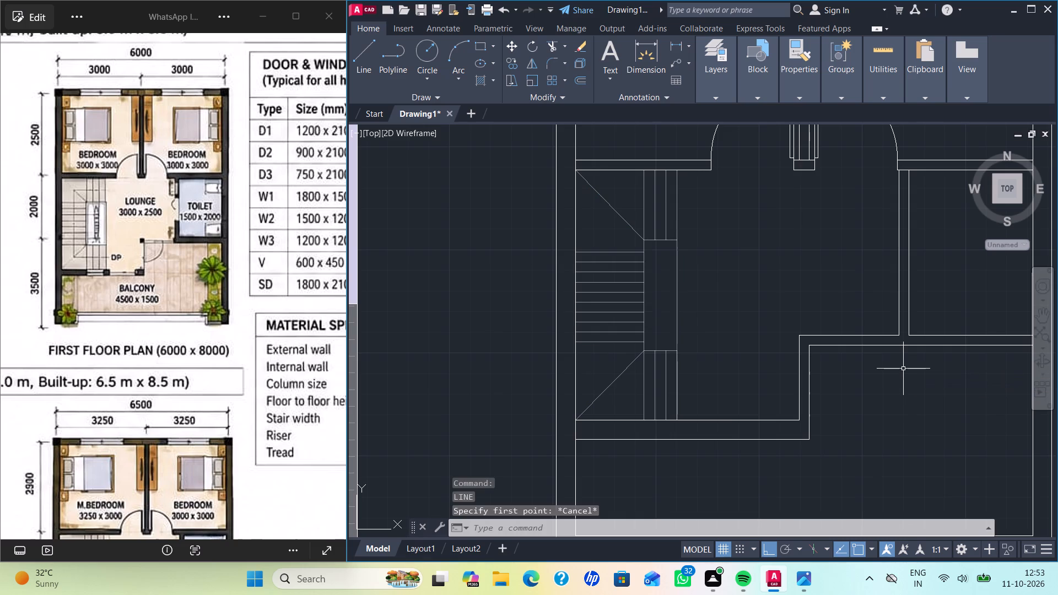
Draw the stair direction line from the upper flight's outer edge around both landings, ending about 1090 along just past the lower flight.
{"action": "key", "text": "l"}
{"action": "key", "text": "Return"}
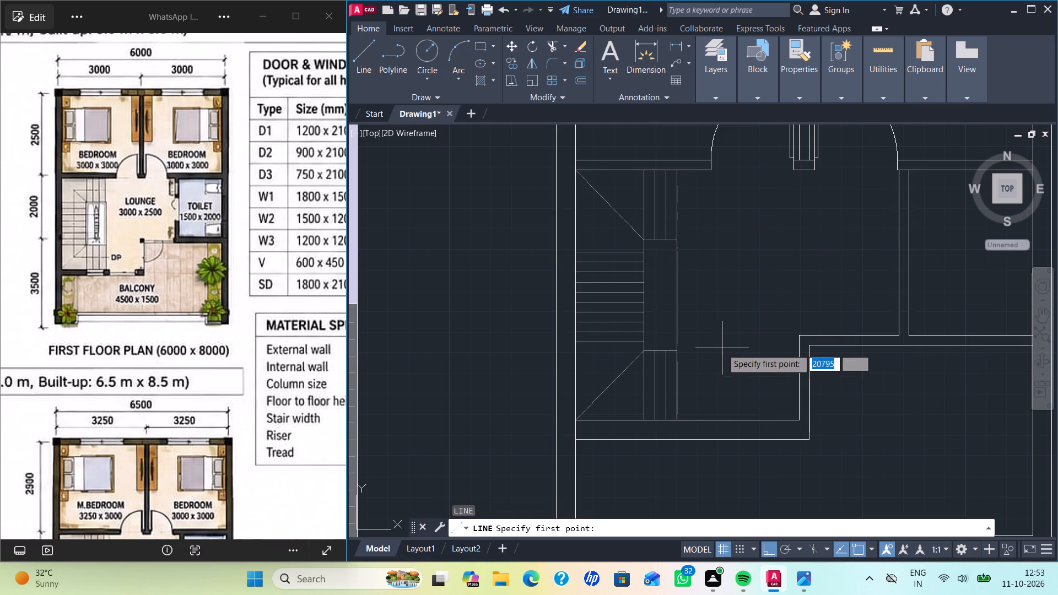
{"action": "left_click", "coordinate": [678, 207]}
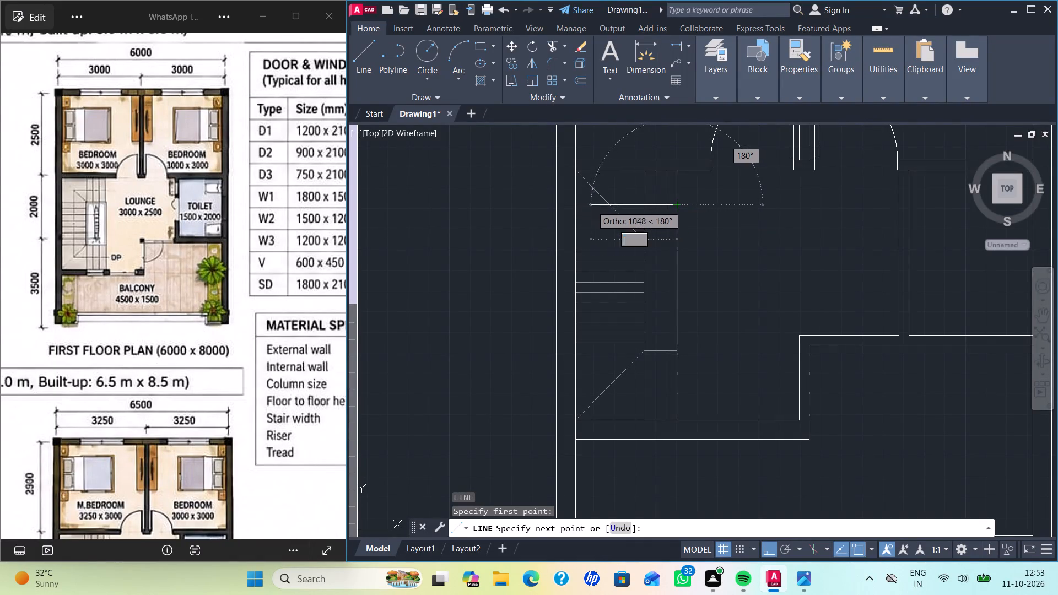
{"action": "scroll", "coordinate": [601, 211], "scroll_direction": "up", "scroll_amount": 2}
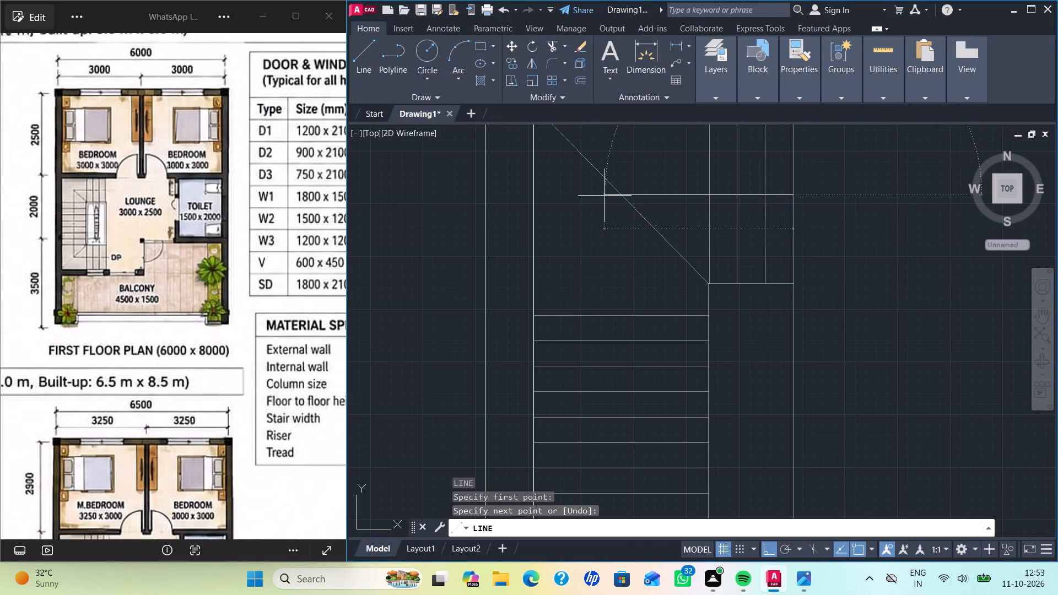
{"action": "left_click", "coordinate": [604, 196]}
{"action": "middle_click_drag", "start_coordinate": [628, 380], "coordinate": [626, 238]}
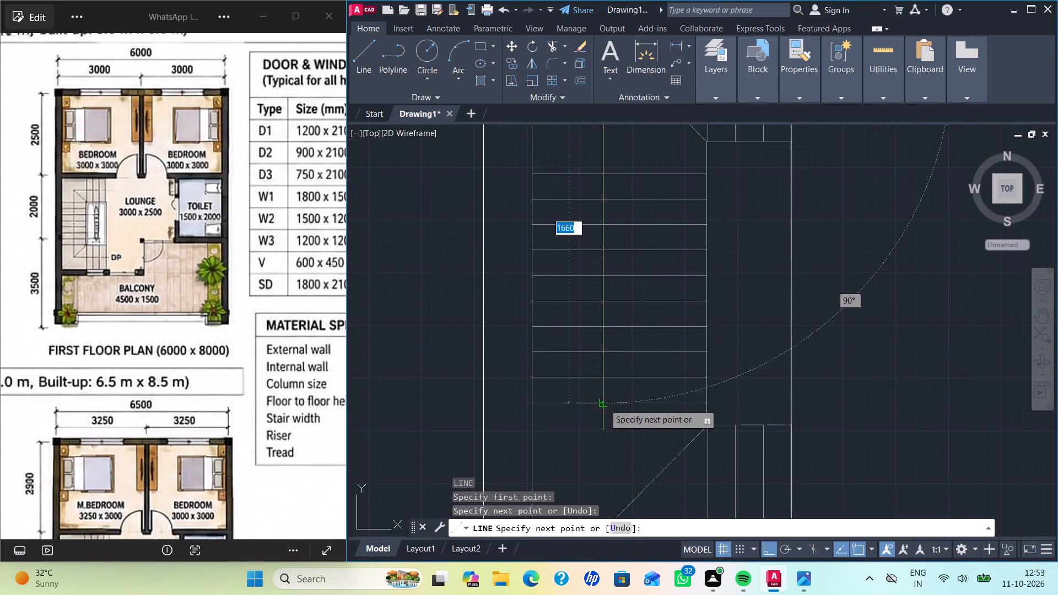
{"action": "scroll", "coordinate": [604, 404], "scroll_direction": "down", "scroll_amount": 2}
{"action": "middle_click_drag", "start_coordinate": [604, 354], "coordinate": [587, 273]}
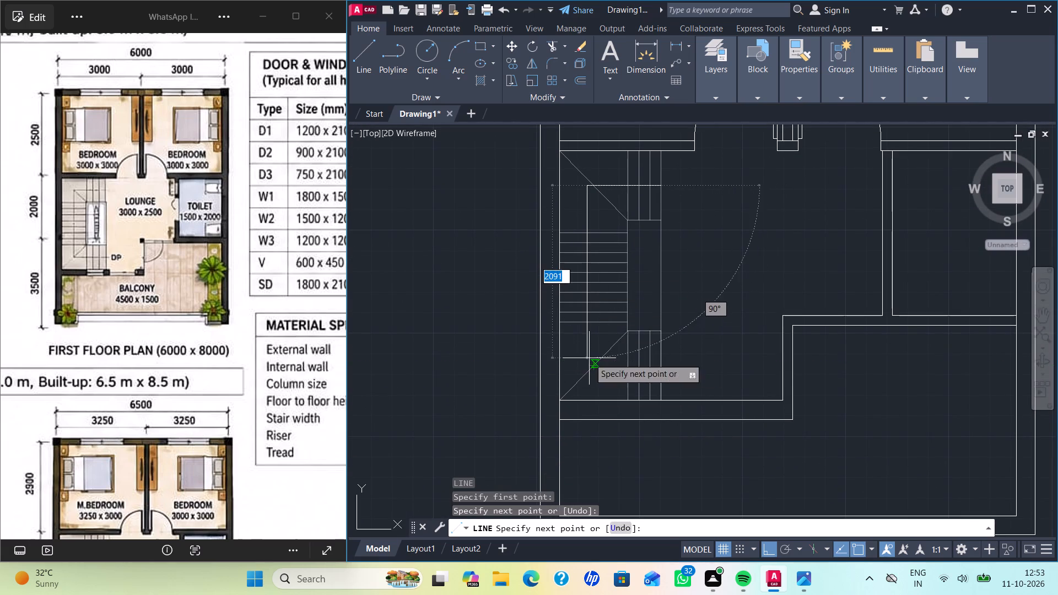
{"action": "left_click", "coordinate": [587, 365]}
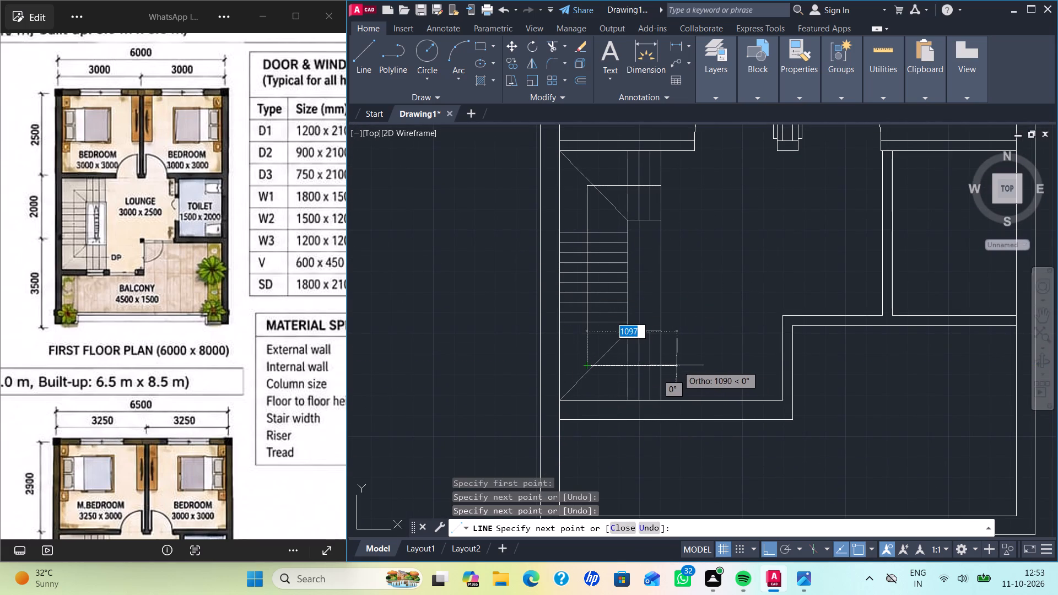
{"action": "left_click", "coordinate": [677, 365]}
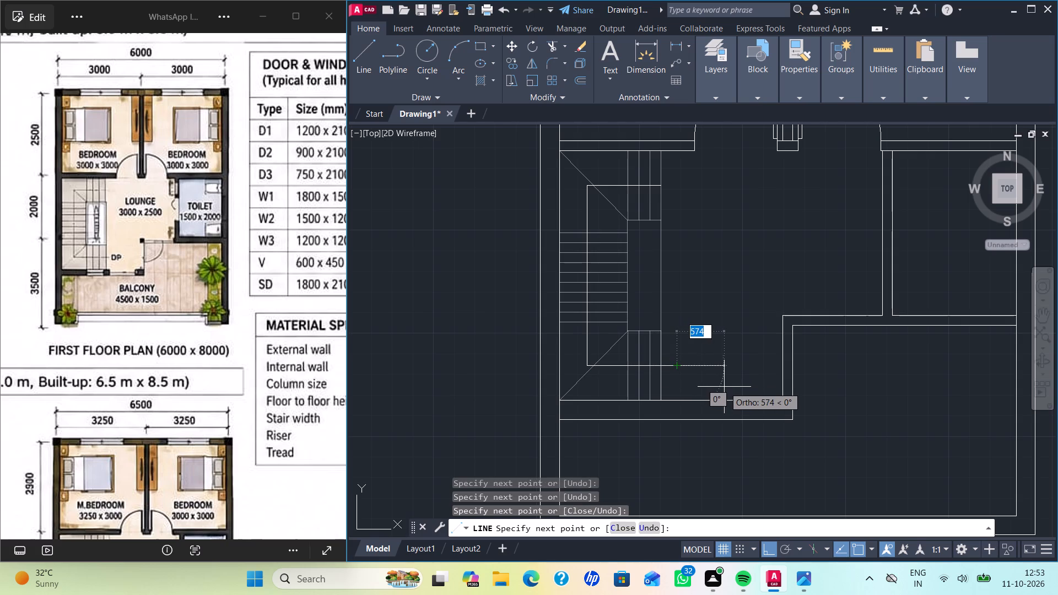
{"action": "key", "text": "Escape"}
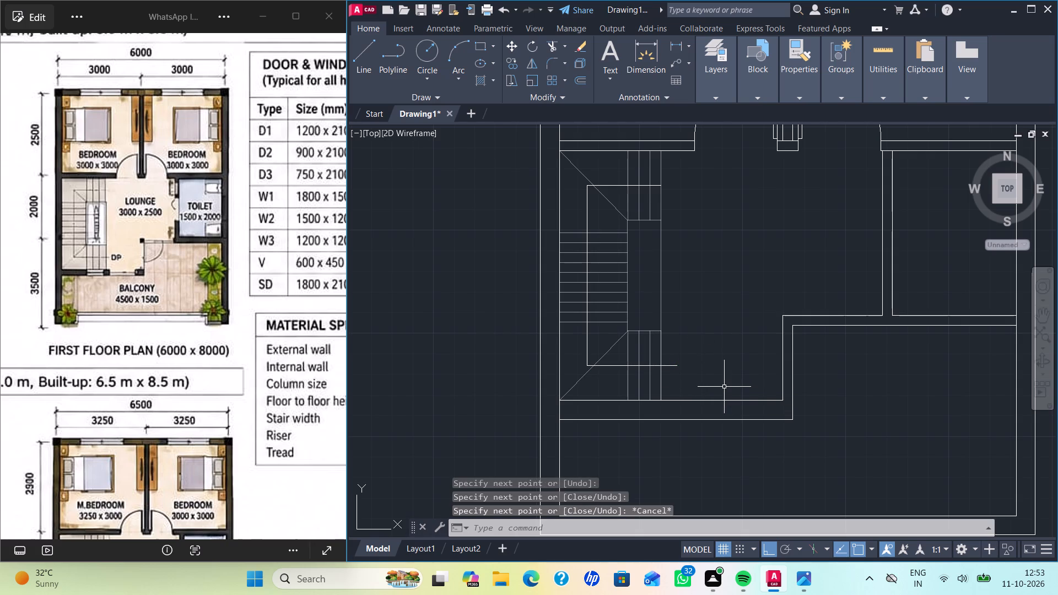
Add single-line text UP with 0 rotation at the end of the stair direction line beside the lower flight.
{"action": "scroll", "coordinate": [706, 376], "scroll_direction": "up", "scroll_amount": 1}
{"action": "type", "text": "DT"}
{"action": "key", "text": "Return"}
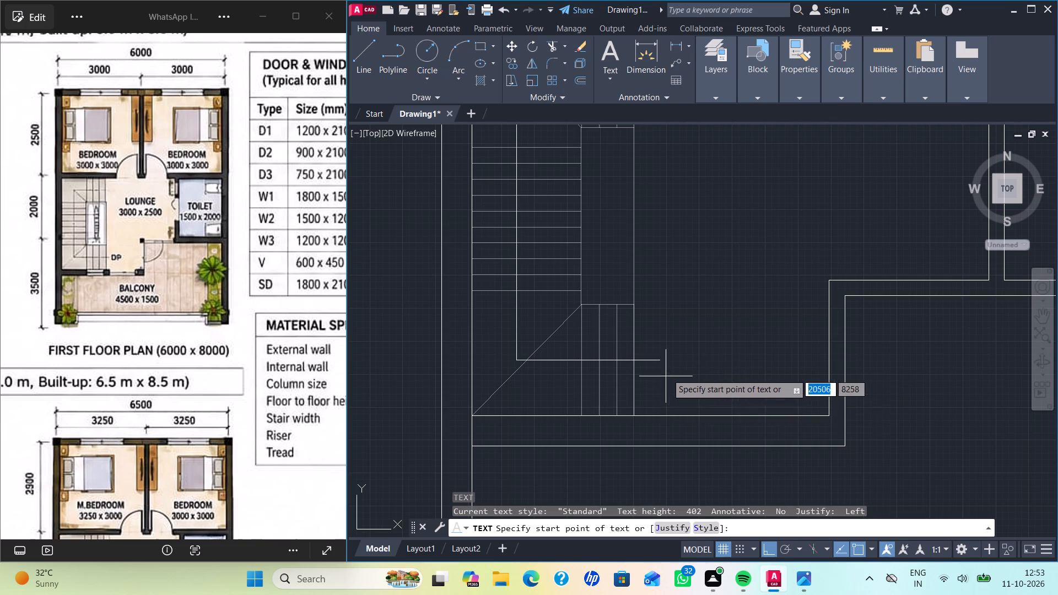
{"action": "scroll", "coordinate": [668, 372], "scroll_direction": "up", "scroll_amount": 2}
{"action": "left_click", "coordinate": [658, 363]}
{"action": "left_click", "coordinate": [653, 333]}
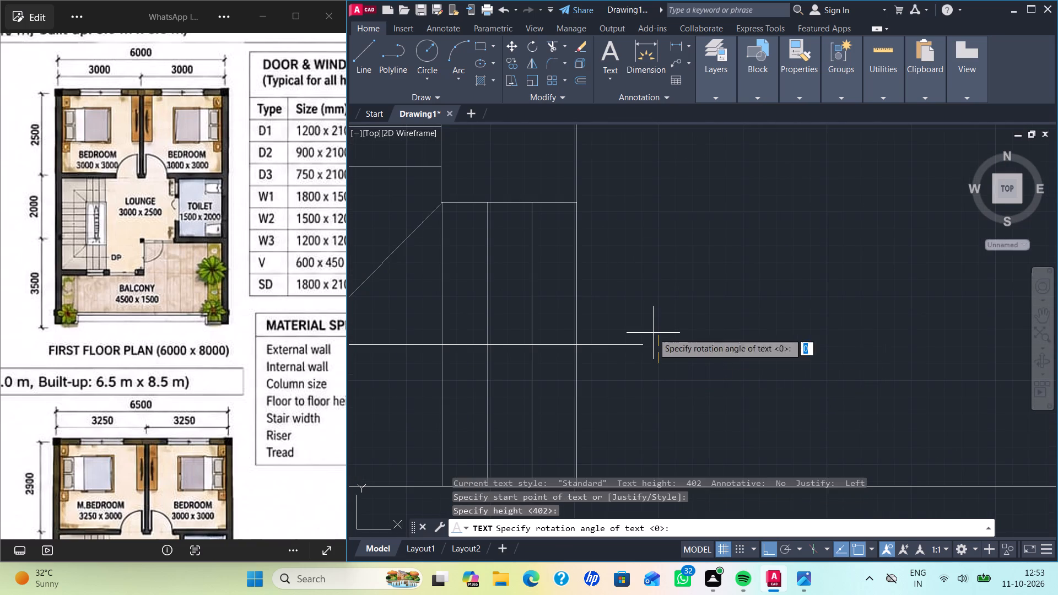
{"action": "key", "text": "Return"}
{"action": "type", "text": "UP"}
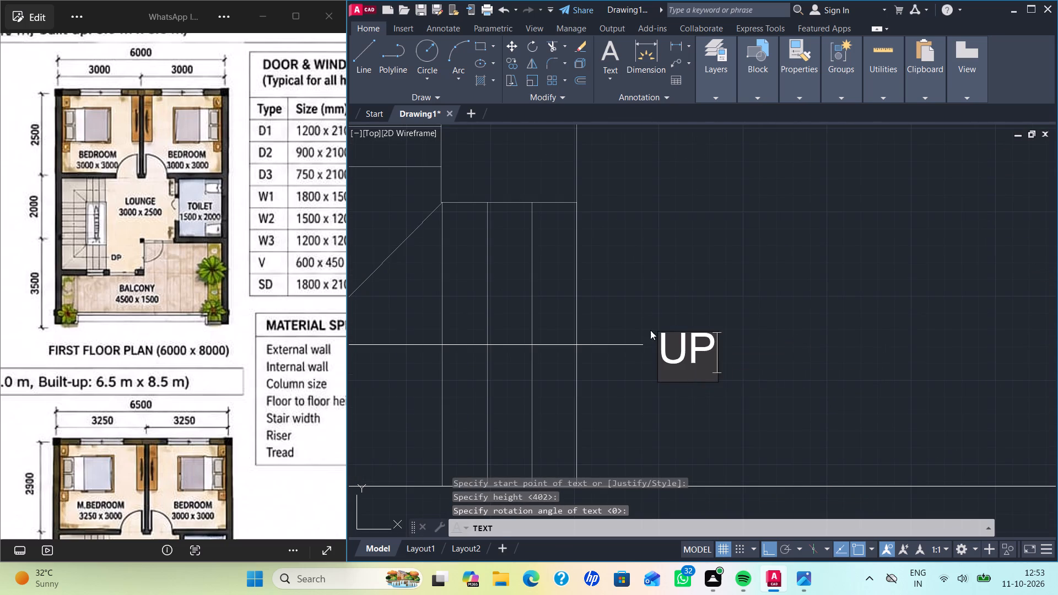
{"action": "key", "text": "Return"}
{"action": "key", "text": "Return"}
Scale the UP label about its insertion point to roughly twice its size.
{"action": "scroll", "coordinate": [685, 289], "scroll_direction": "down", "scroll_amount": 3}
{"action": "scroll", "coordinate": [744, 317], "scroll_direction": "down", "scroll_amount": 2}
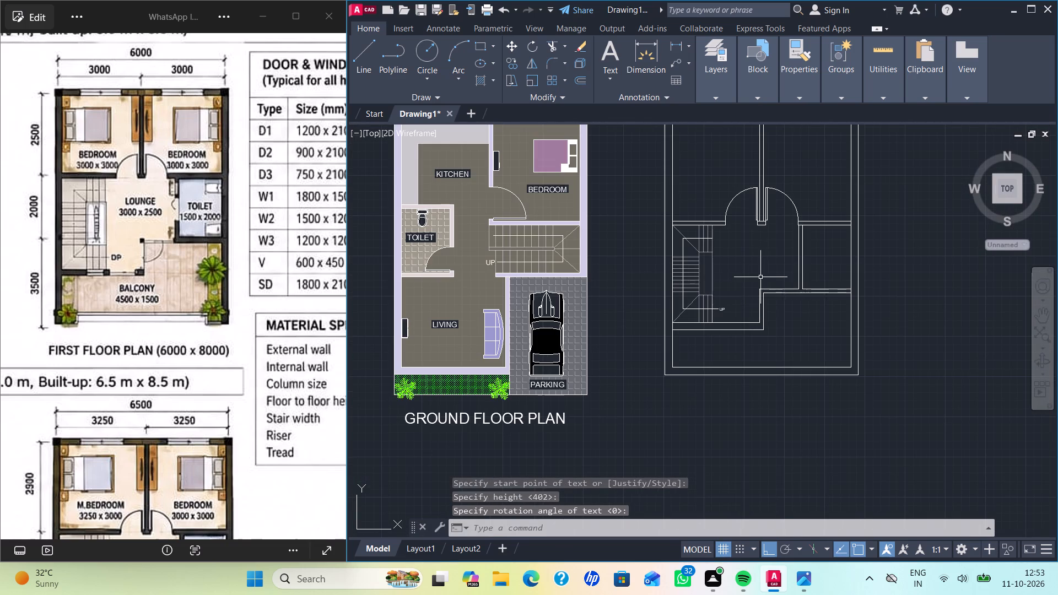
{"action": "middle_click_drag", "start_coordinate": [760, 277], "coordinate": [722, 337]}
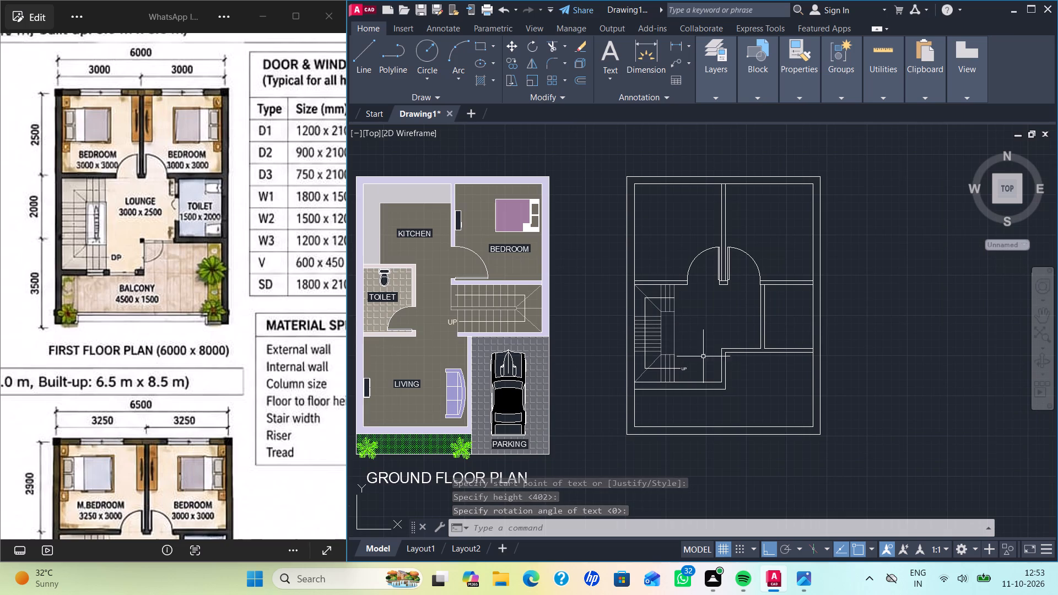
{"action": "scroll", "coordinate": [702, 360], "scroll_direction": "up", "scroll_amount": 3}
{"action": "left_click", "coordinate": [631, 393]}
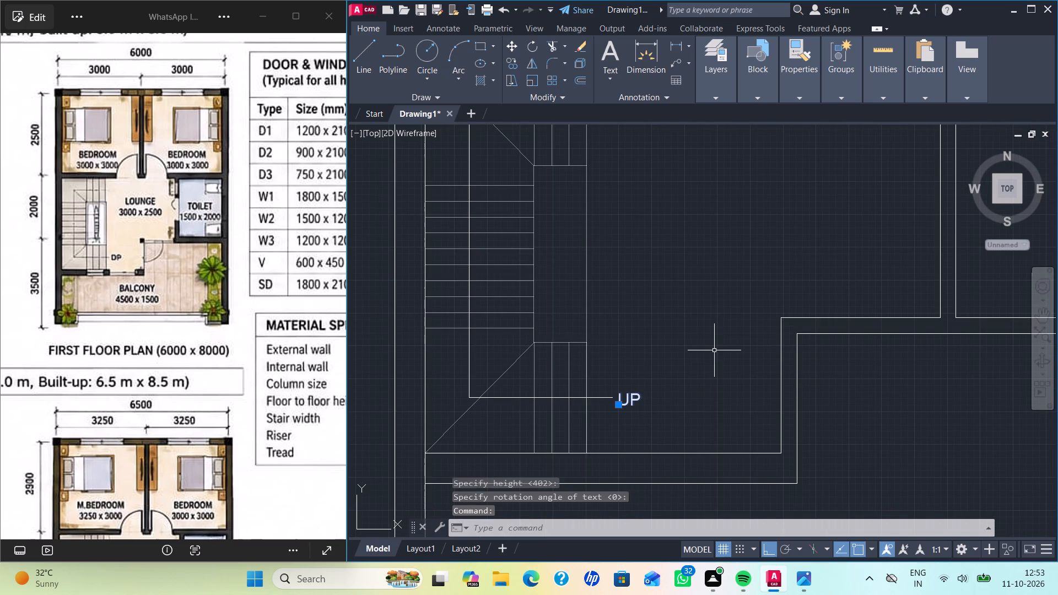
{"action": "type", "text": "SC"}
{"action": "key", "text": "Return"}
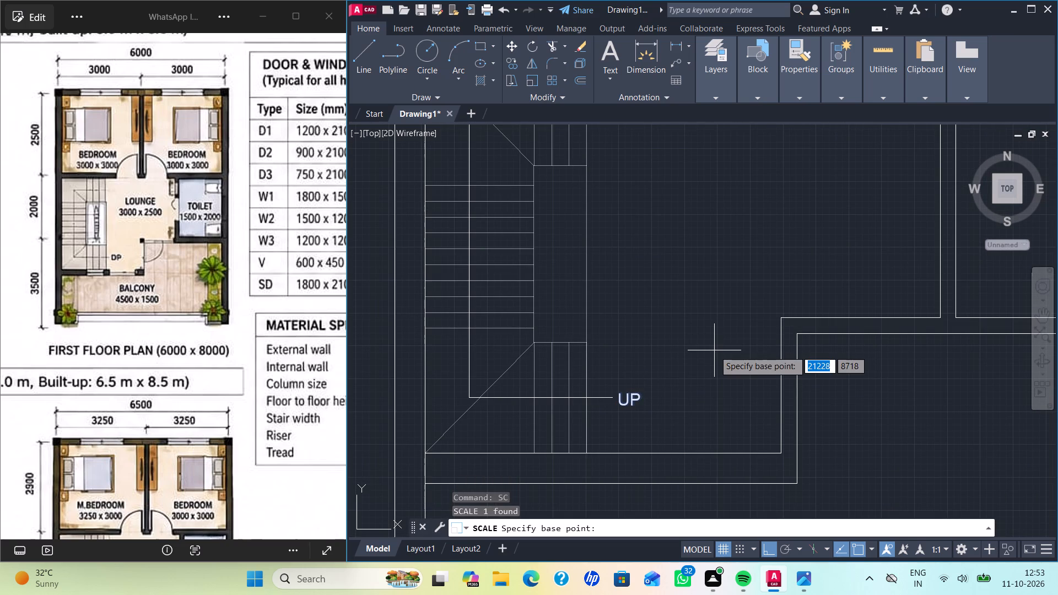
{"action": "left_click", "coordinate": [618, 404]}
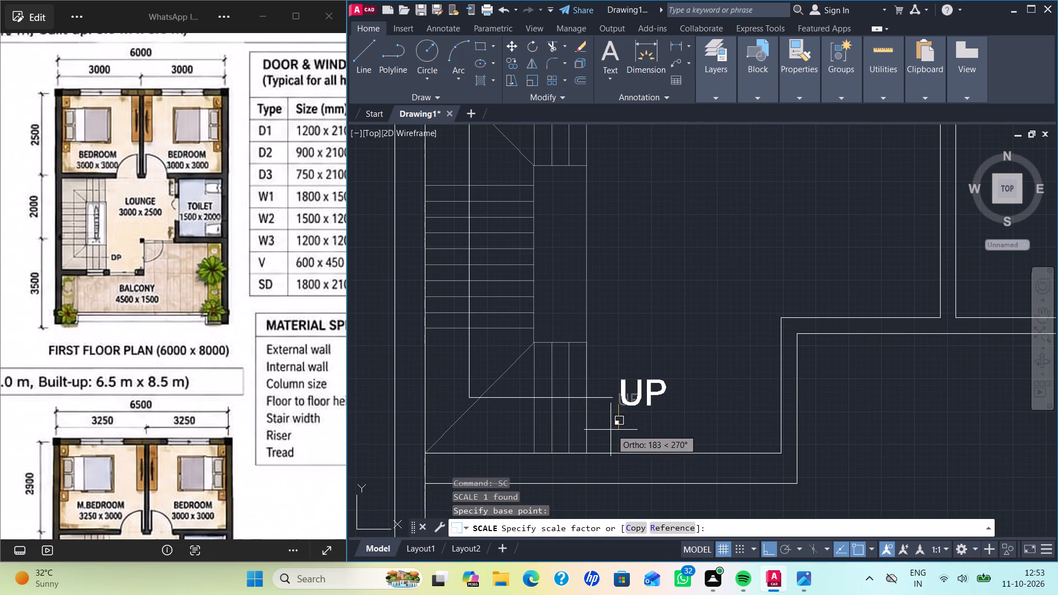
{"action": "left_click", "coordinate": [611, 430]}
{"action": "left_click", "coordinate": [641, 398]}
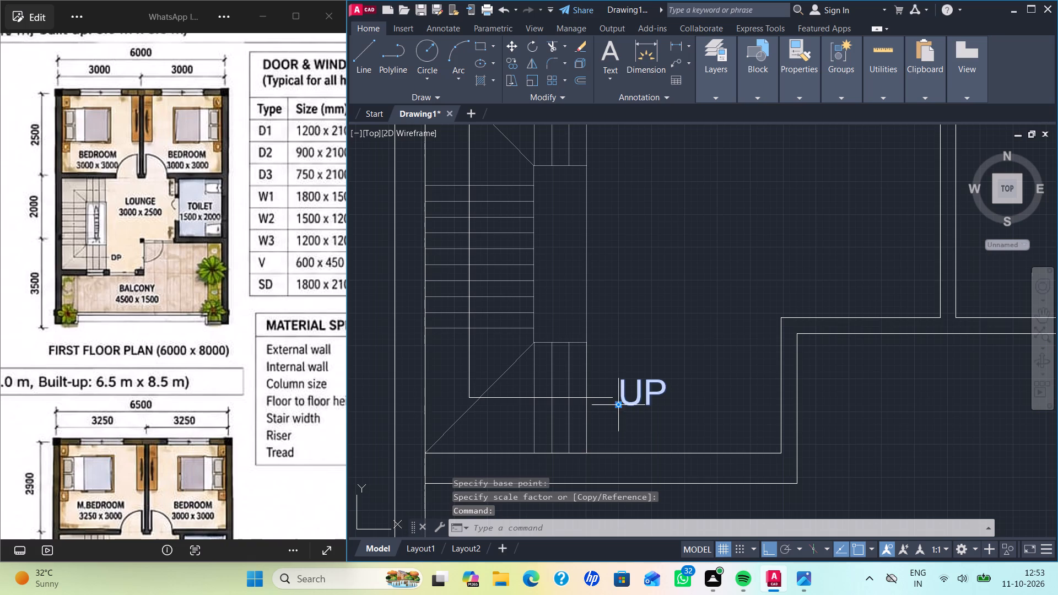
{"action": "left_click", "coordinate": [615, 407]}
{"action": "left_click", "coordinate": [613, 413]}
{"action": "scroll", "coordinate": [671, 352], "scroll_direction": "down", "scroll_amount": 1}
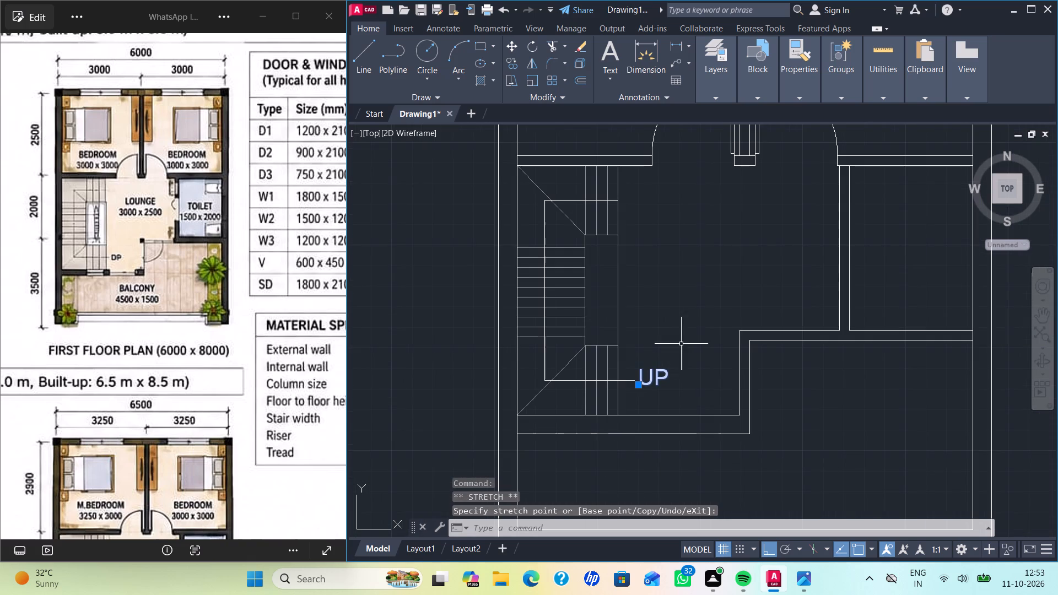
{"action": "key", "text": "Escape"}
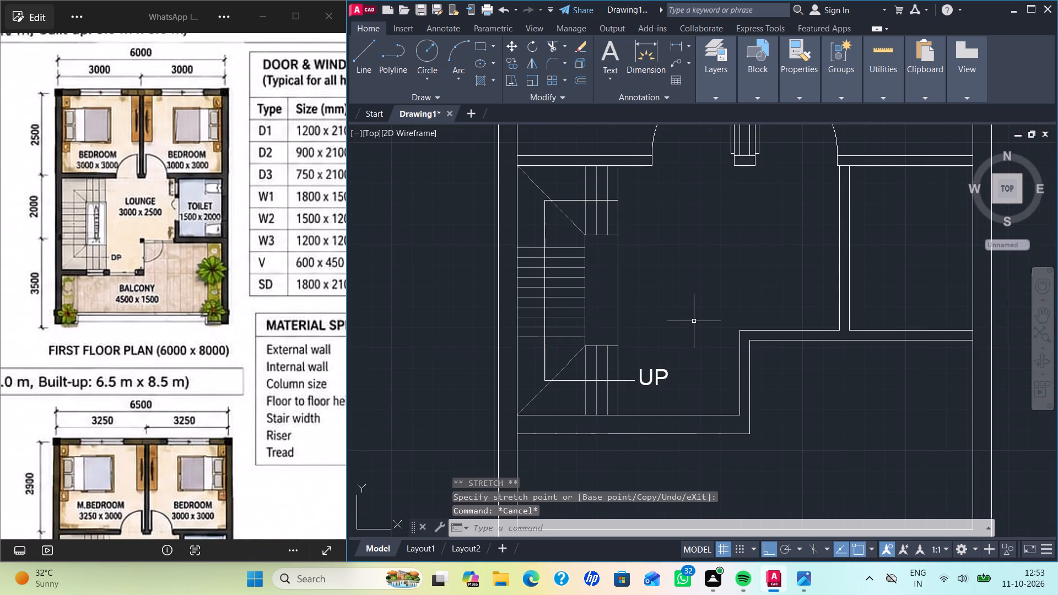
Copy the ground floor toilet door by its arc's jamb end onto the first floor toilet's lounge-side wall.
{"action": "scroll", "coordinate": [615, 293], "scroll_direction": "down", "scroll_amount": 2}
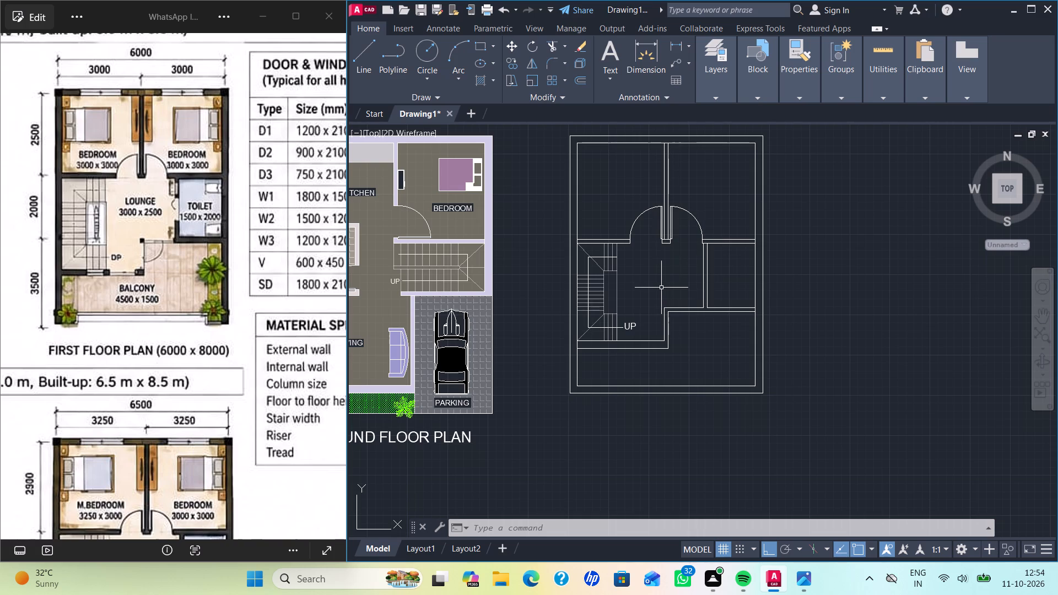
{"action": "scroll", "coordinate": [661, 288], "scroll_direction": "down", "scroll_amount": 1}
{"action": "middle_click_drag", "start_coordinate": [654, 301], "coordinate": [724, 285]}
{"action": "scroll", "coordinate": [530, 257], "scroll_direction": "up", "scroll_amount": 3}
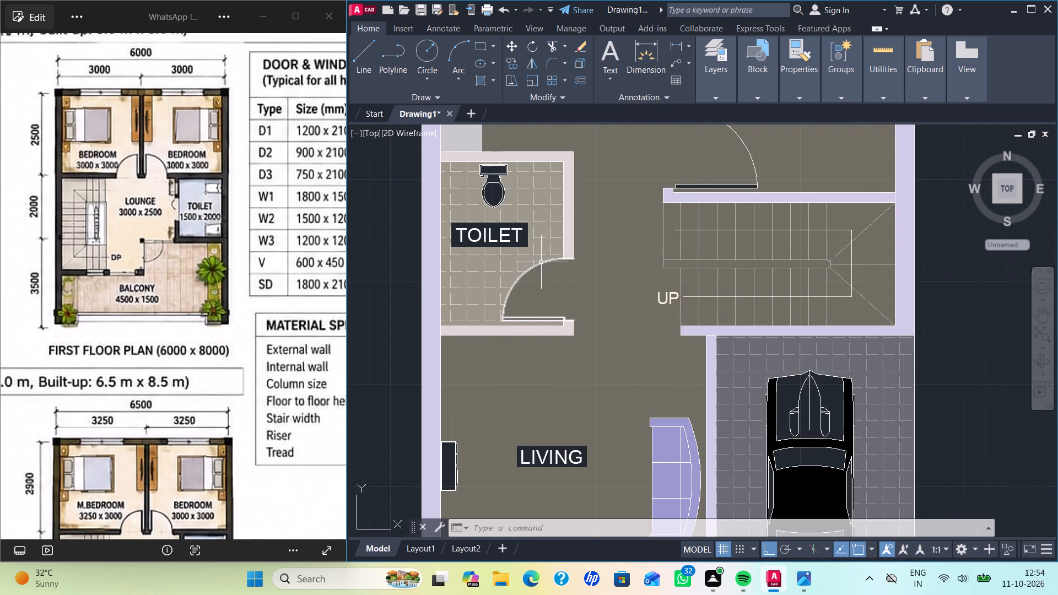
{"action": "left_click", "coordinate": [541, 262]}
{"action": "type", "text": "CO"}
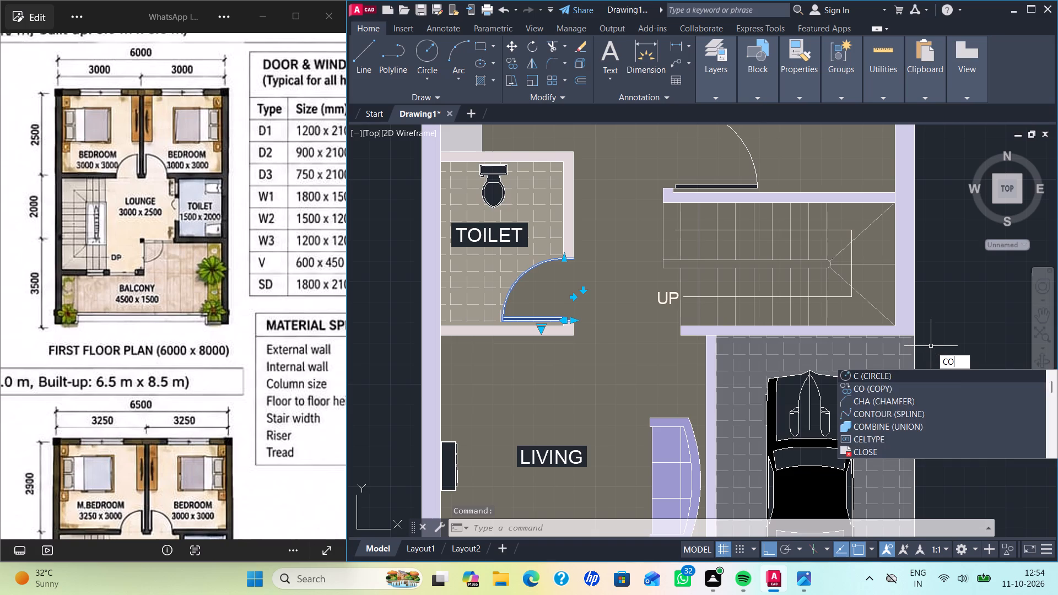
{"action": "key", "text": "Return"}
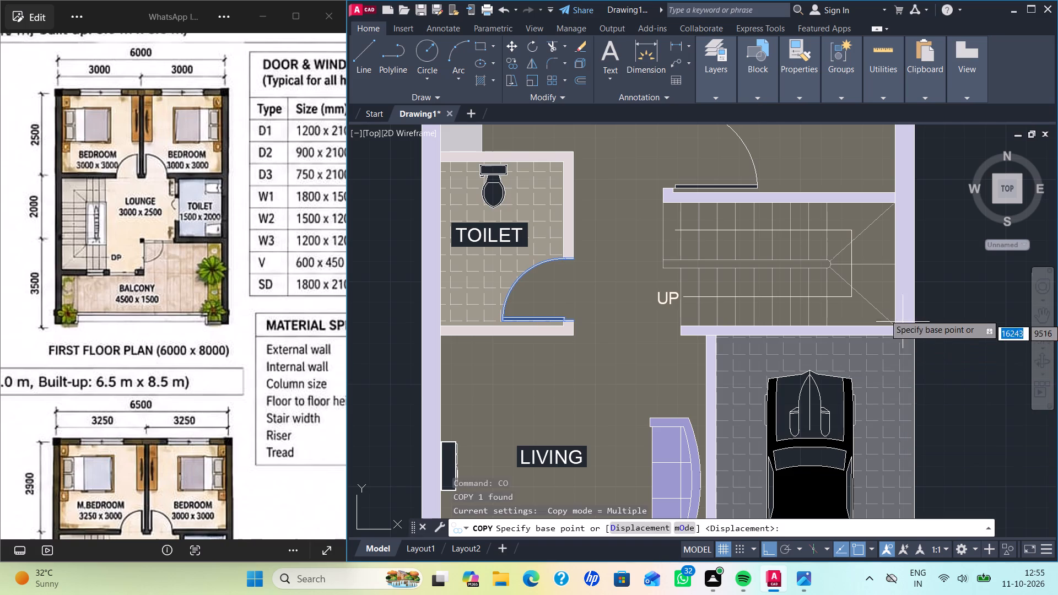
{"action": "left_click", "coordinate": [569, 256]}
{"action": "scroll", "coordinate": [806, 282], "scroll_direction": "down", "scroll_amount": 2}
{"action": "middle_click_drag", "start_coordinate": [871, 305], "coordinate": [514, 264]}
{"action": "scroll", "coordinate": [698, 246], "scroll_direction": "up", "scroll_amount": 2}
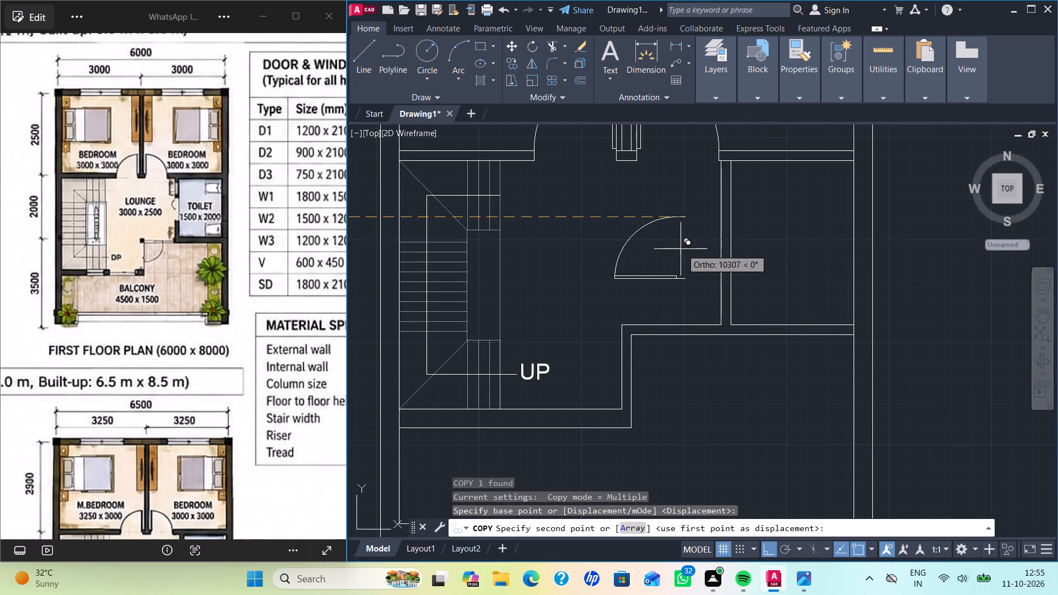
{"action": "left_click", "coordinate": [733, 214]}
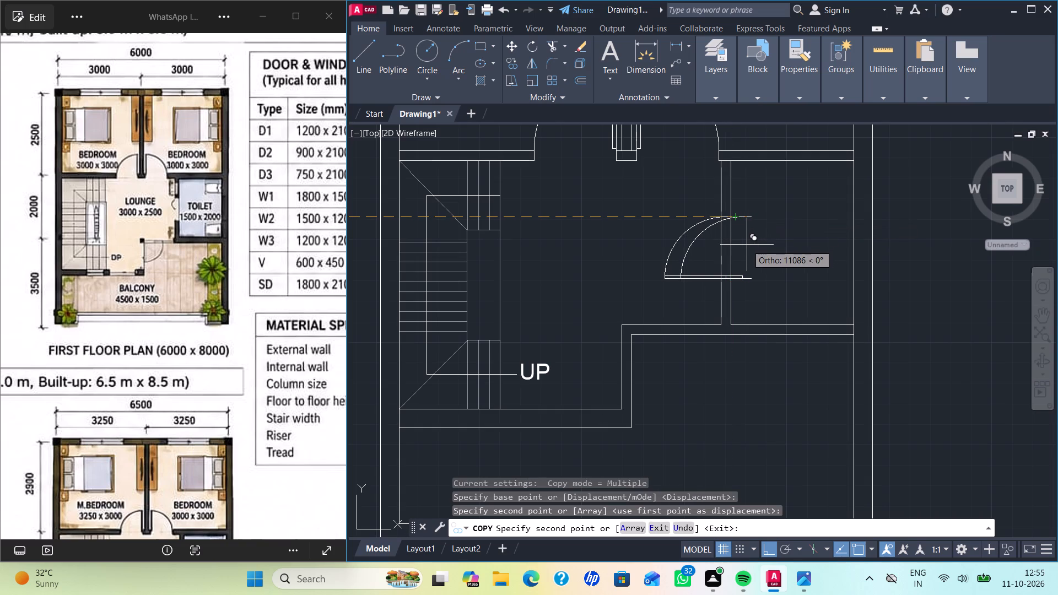
{"action": "key", "text": "Escape"}
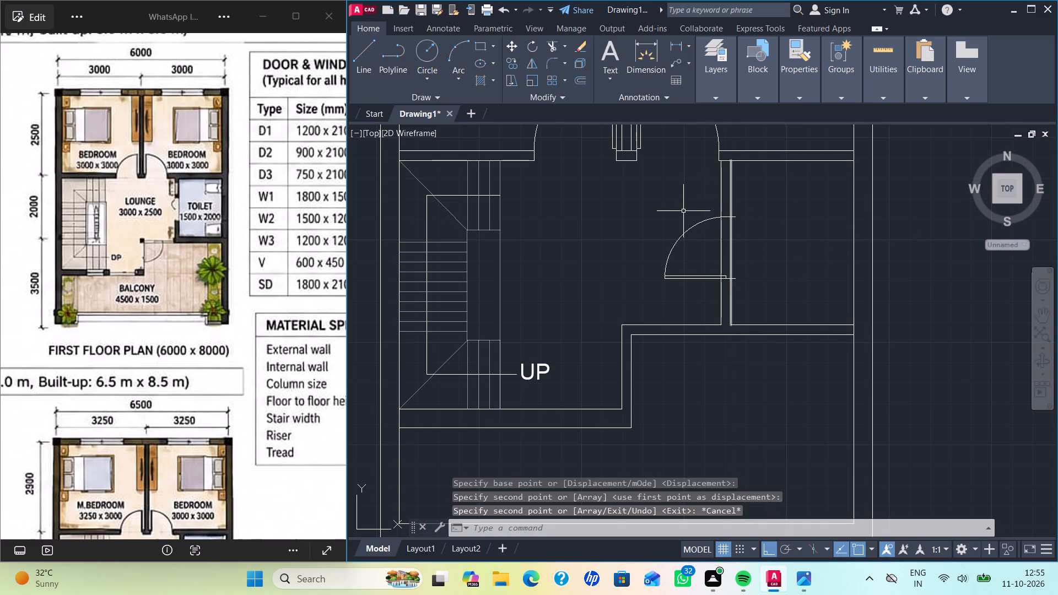
Flip the copied door horizontally so that it swings into the first floor toilet.
{"action": "left_click", "coordinate": [690, 230]}
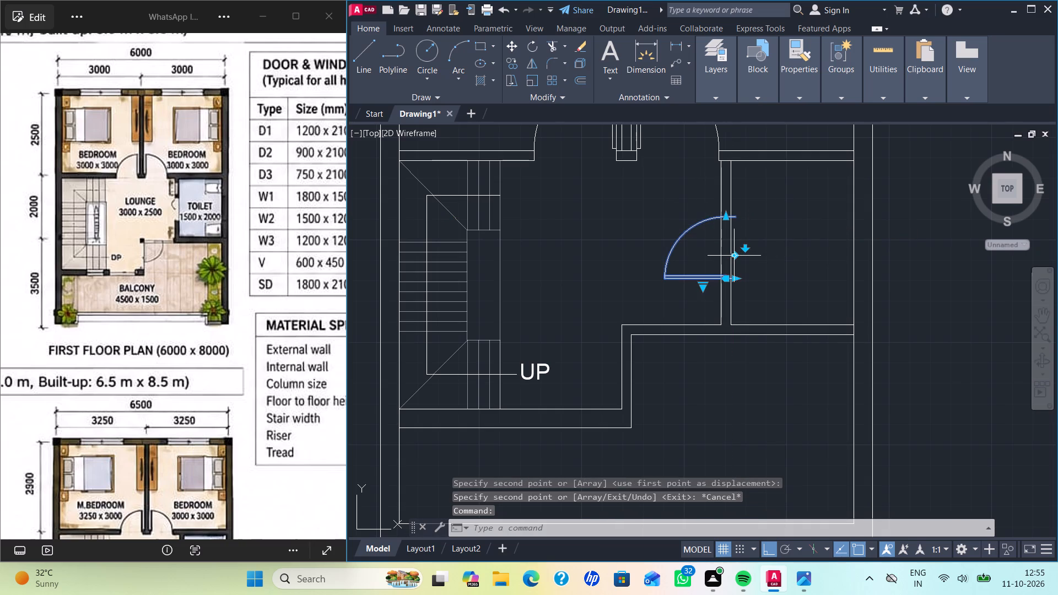
{"action": "left_click", "coordinate": [736, 255]}
{"action": "key", "text": "Return"}
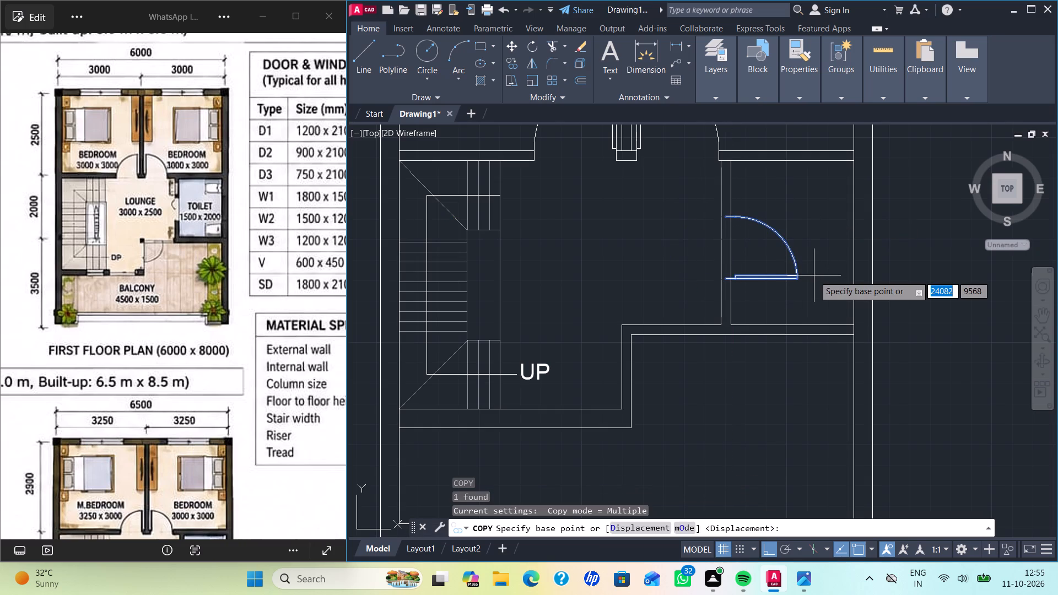
{"action": "key", "text": "Escape"}
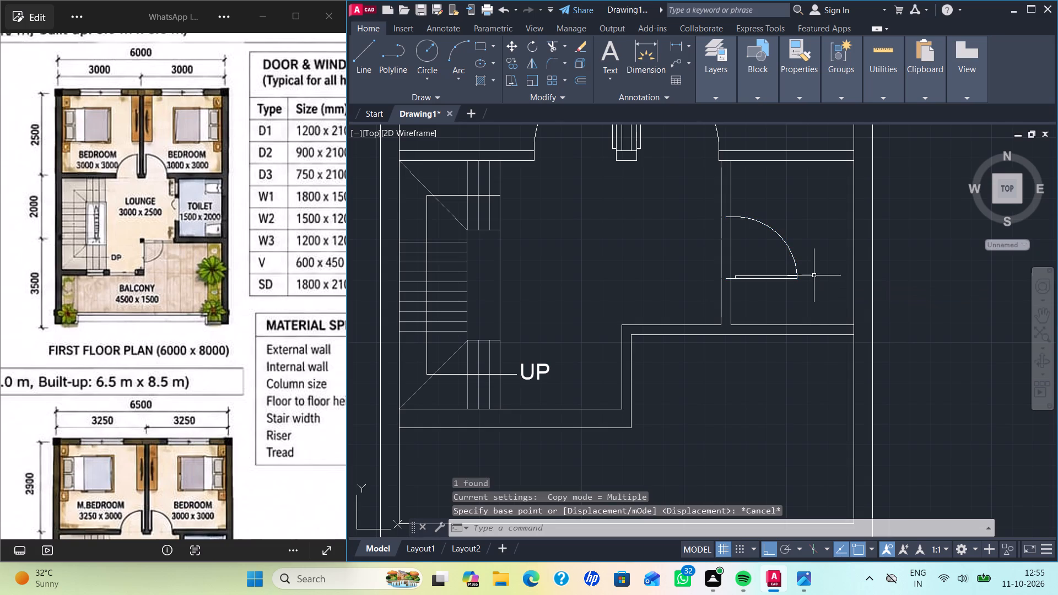
Move the first floor toilet door down by its hinge-side jamb end along the lounge-side wall, close to the toilet's lower corner.
{"action": "key", "text": "m"}
{"action": "key", "text": "Return"}
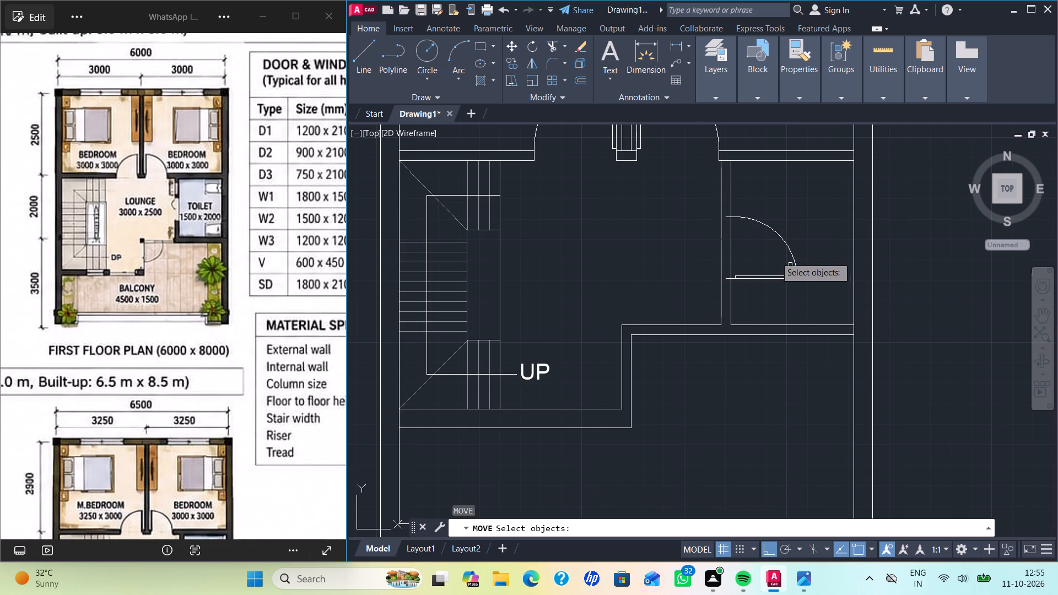
{"action": "left_click", "coordinate": [760, 274]}
{"action": "key", "text": "Return"}
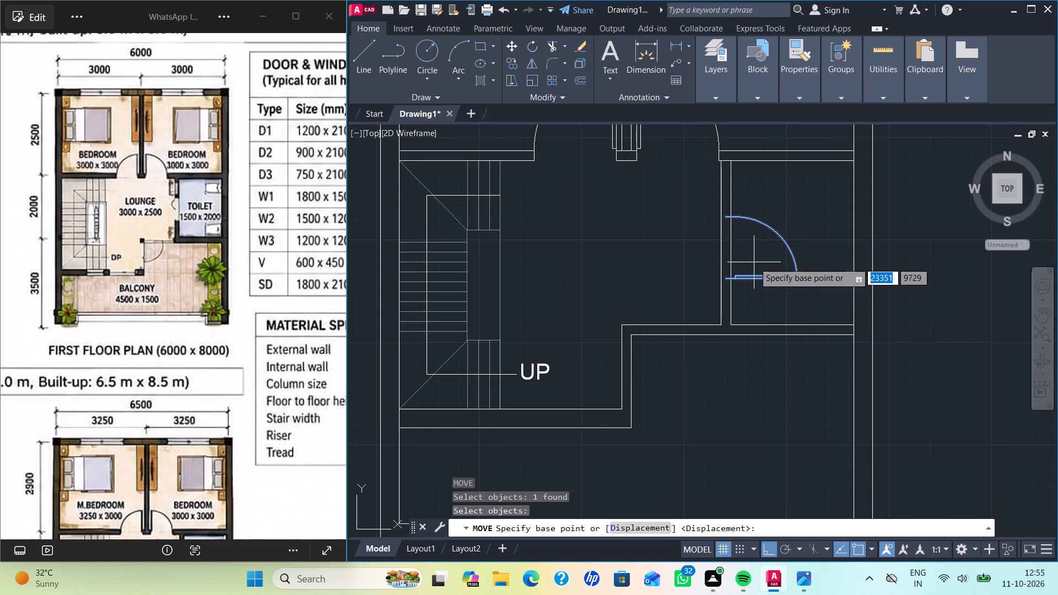
{"action": "scroll", "coordinate": [738, 291], "scroll_direction": "up", "scroll_amount": 2}
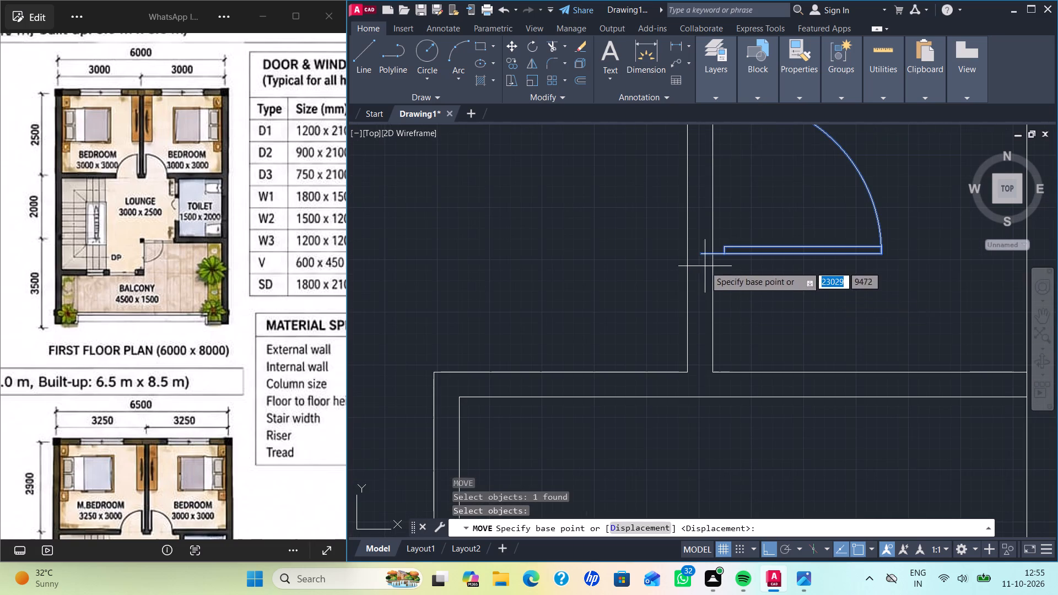
{"action": "left_click", "coordinate": [702, 256]}
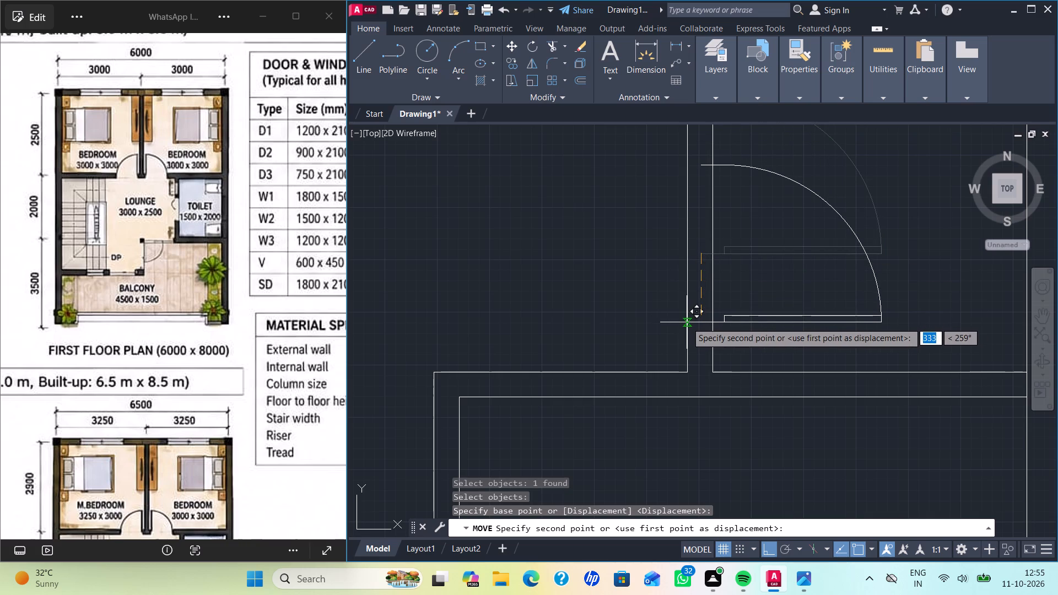
{"action": "left_click", "coordinate": [687, 323]}
Trim the toilet's lounge-side wall lines across the door opening.
{"action": "scroll", "coordinate": [756, 294], "scroll_direction": "down", "scroll_amount": 3}
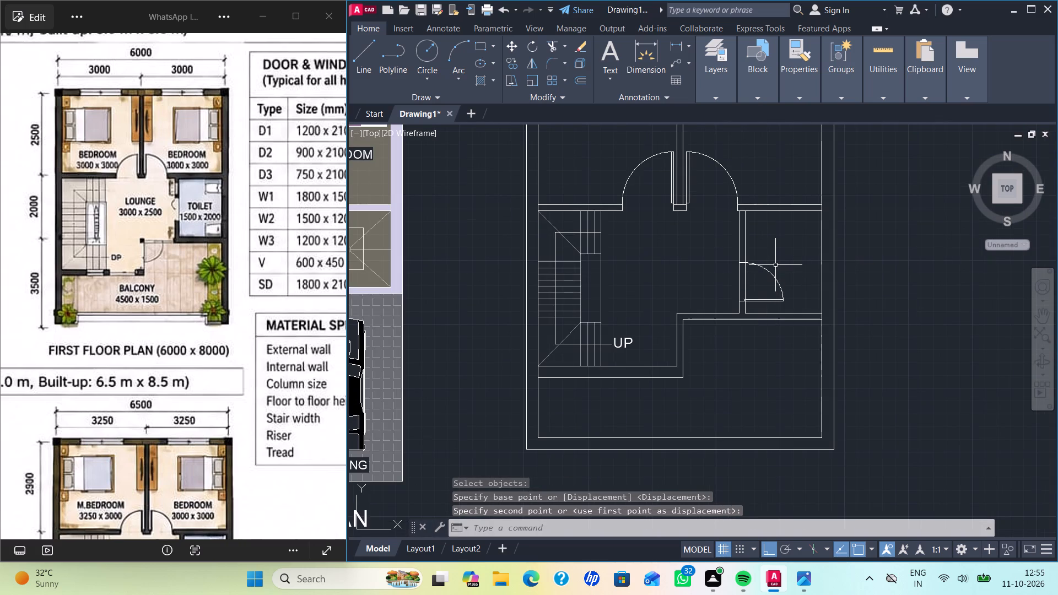
{"action": "type", "text": "TR"}
{"action": "key", "text": "Return"}
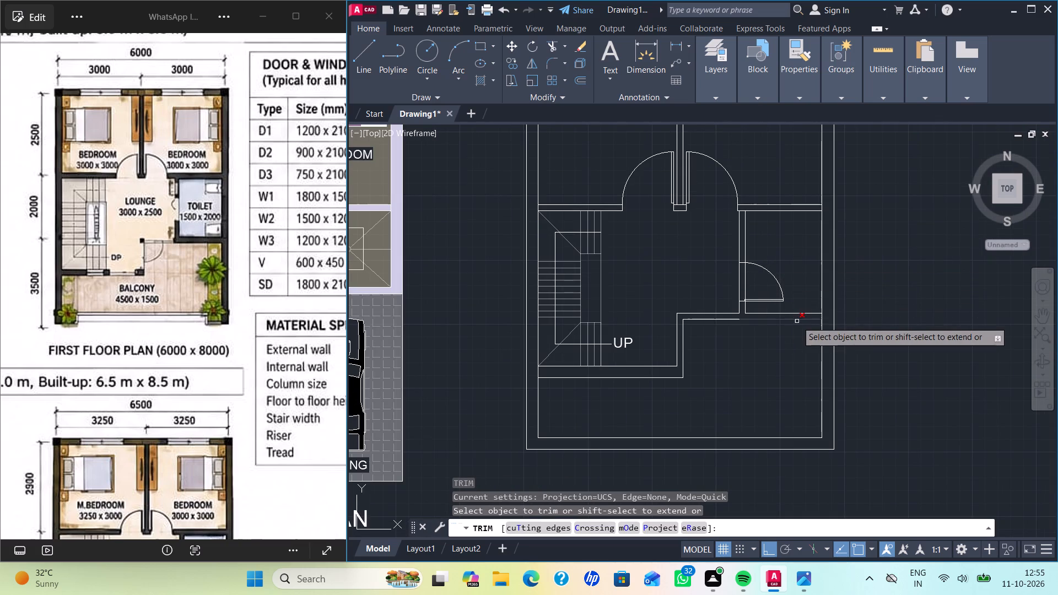
{"action": "left_click_drag", "start_coordinate": [756, 281], "coordinate": [691, 278]}
{"action": "scroll", "coordinate": [696, 284], "scroll_direction": "down", "scroll_amount": 1}
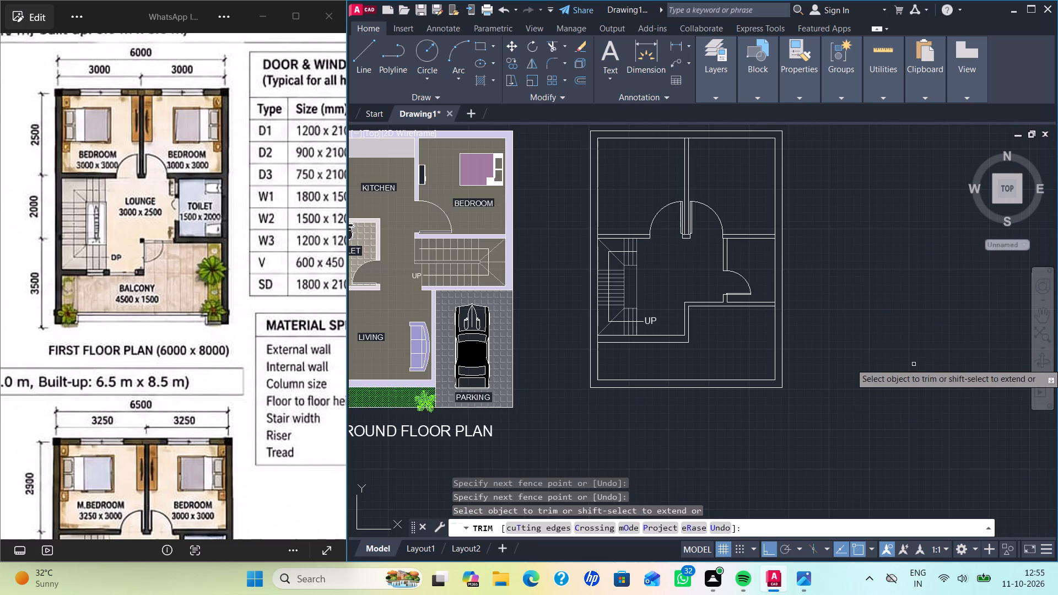
{"action": "middle_click_drag", "start_coordinate": [867, 333], "coordinate": [870, 350]}
{"action": "middle_click", "coordinate": [870, 351]}
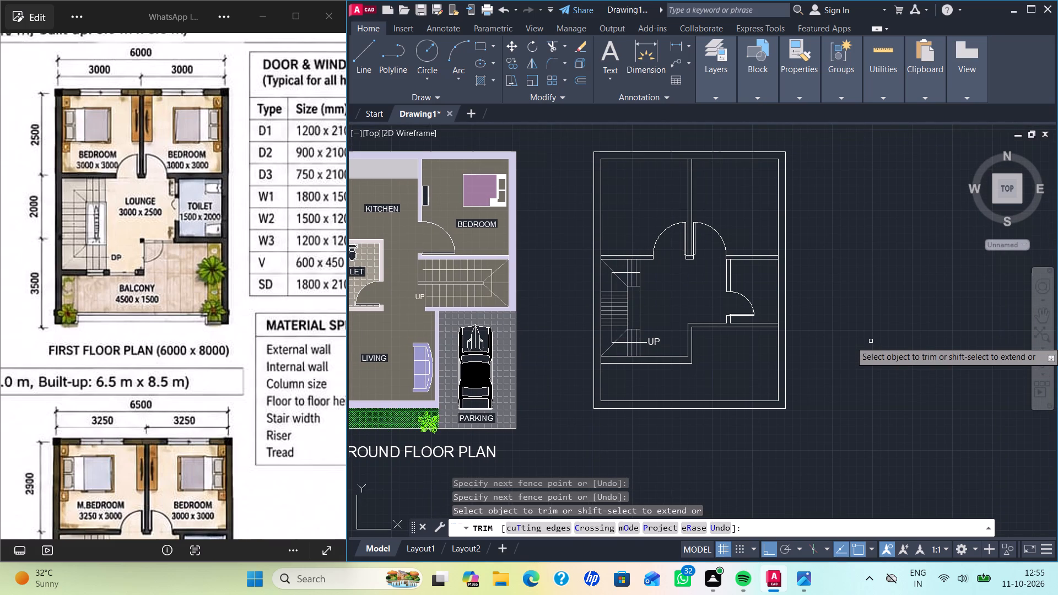
{"action": "key", "text": "Escape"}
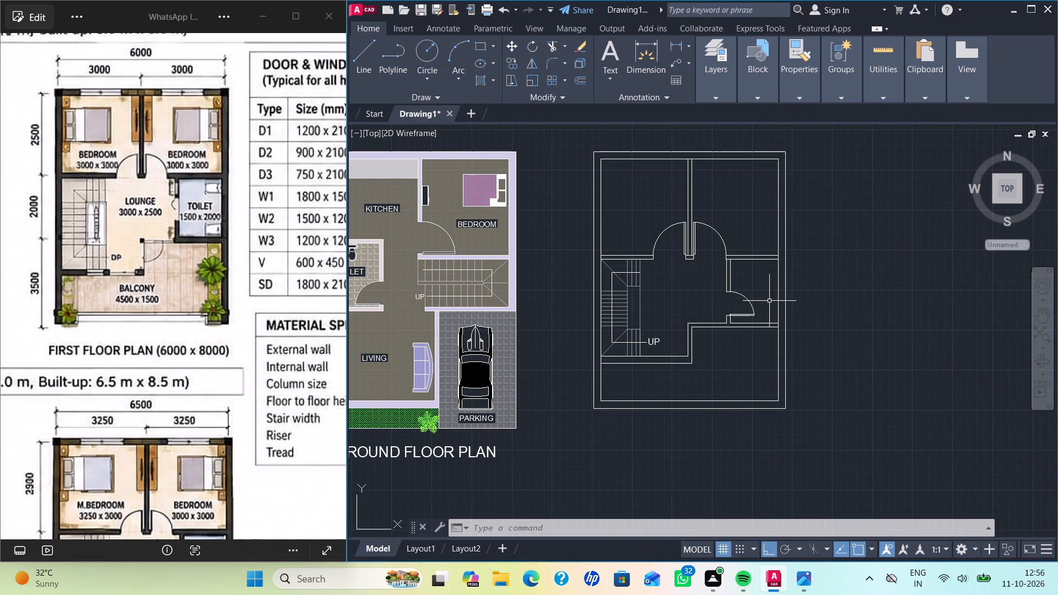
Insert the Bed - Queen block from the Home - Space Planner library at scale 1 and rotation 0 in the empty area beside the first floor plan.
{"action": "scroll", "coordinate": [790, 286], "scroll_direction": "up", "scroll_amount": 1}
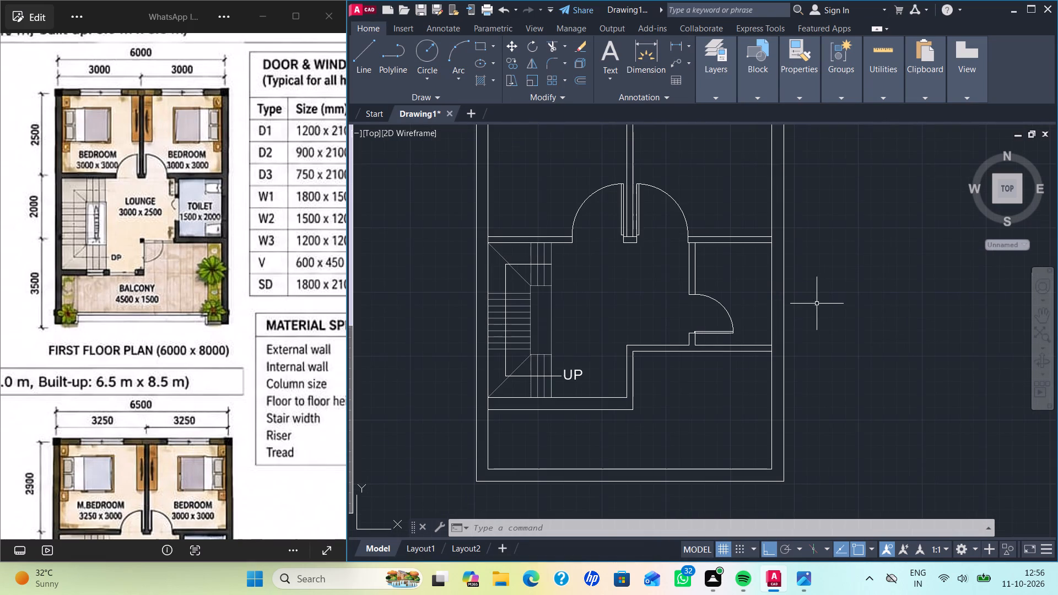
{"action": "scroll", "coordinate": [833, 312], "scroll_direction": "down", "scroll_amount": 1}
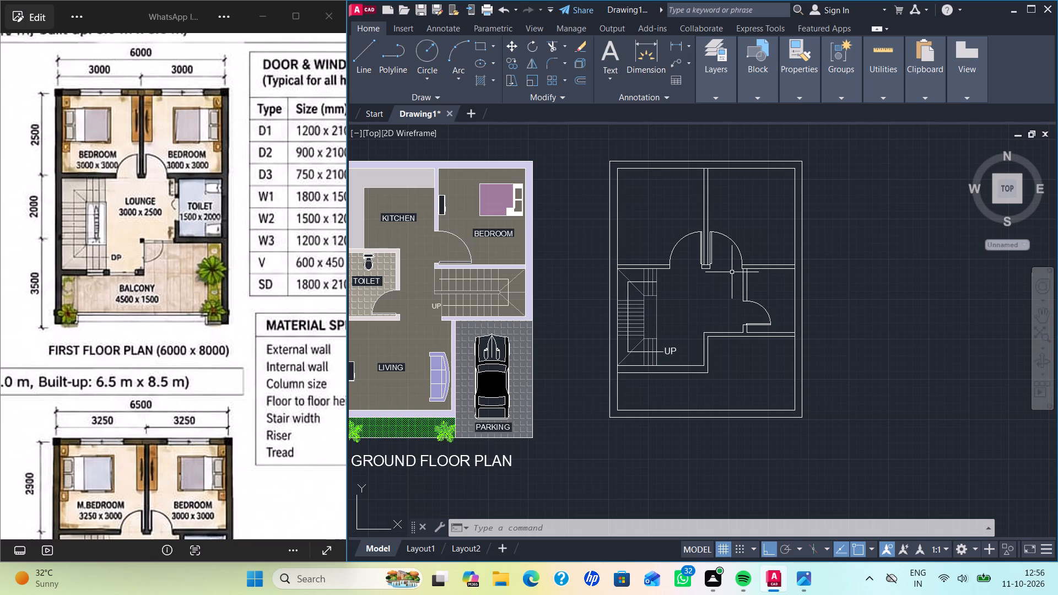
{"action": "key", "text": "ctrl+2"}
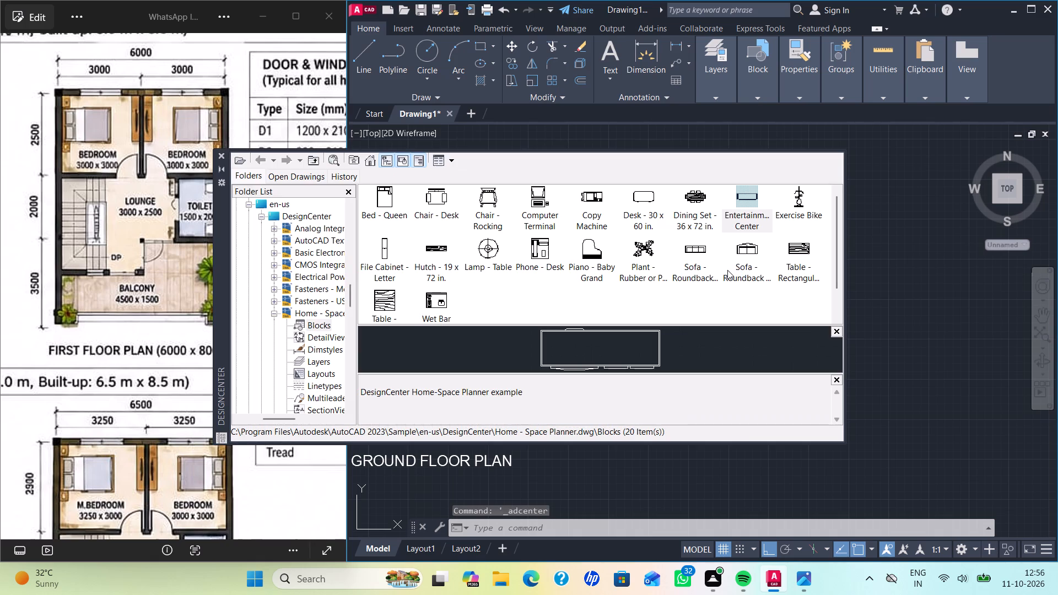
{"action": "double_click", "coordinate": [382, 194]}
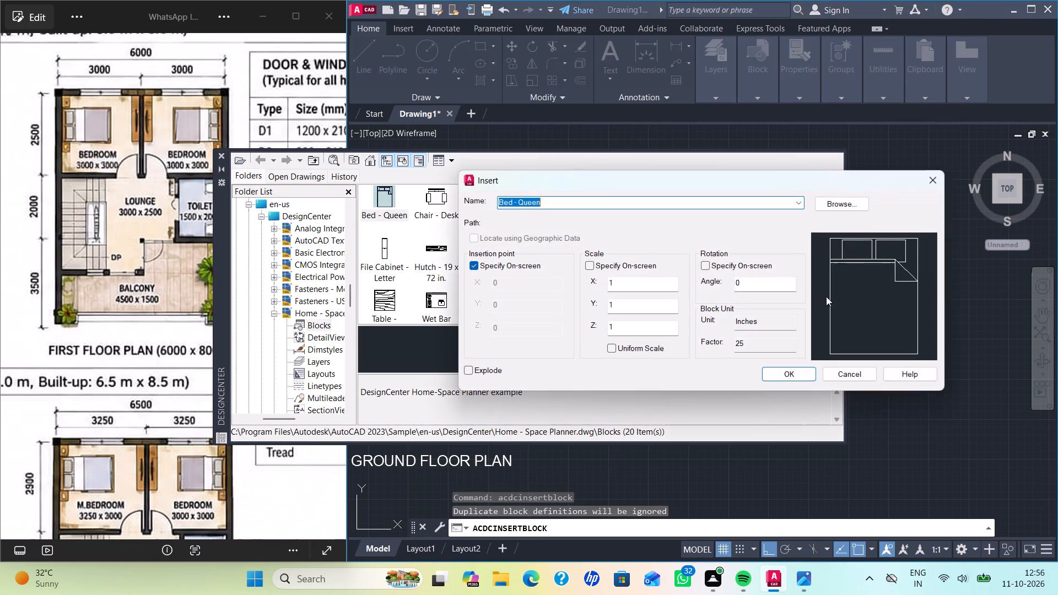
{"action": "left_click", "coordinate": [778, 372]}
{"action": "left_click", "coordinate": [919, 359]}
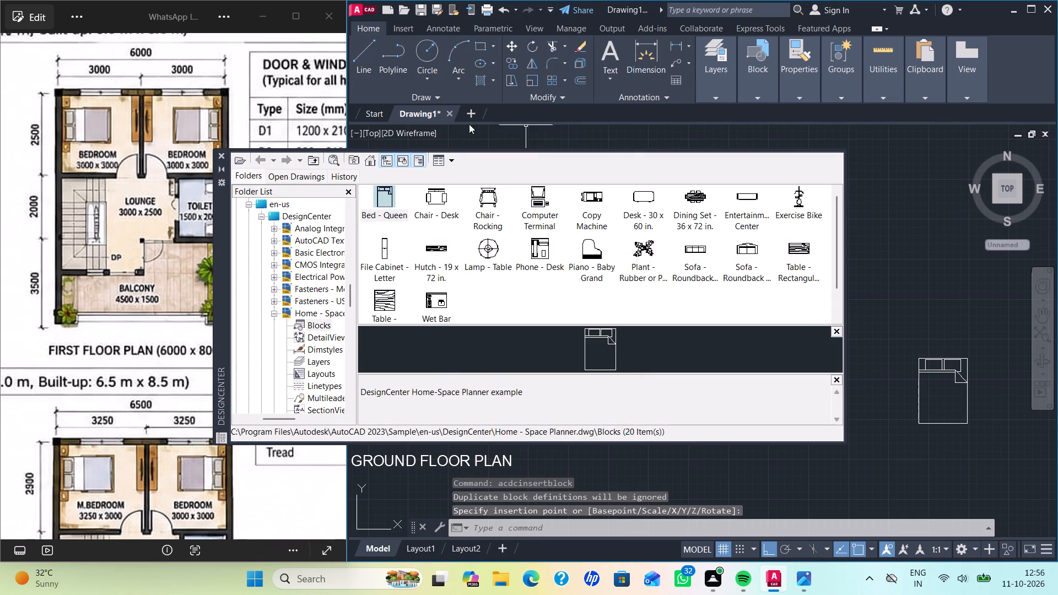
{"action": "left_click", "coordinate": [220, 153]}
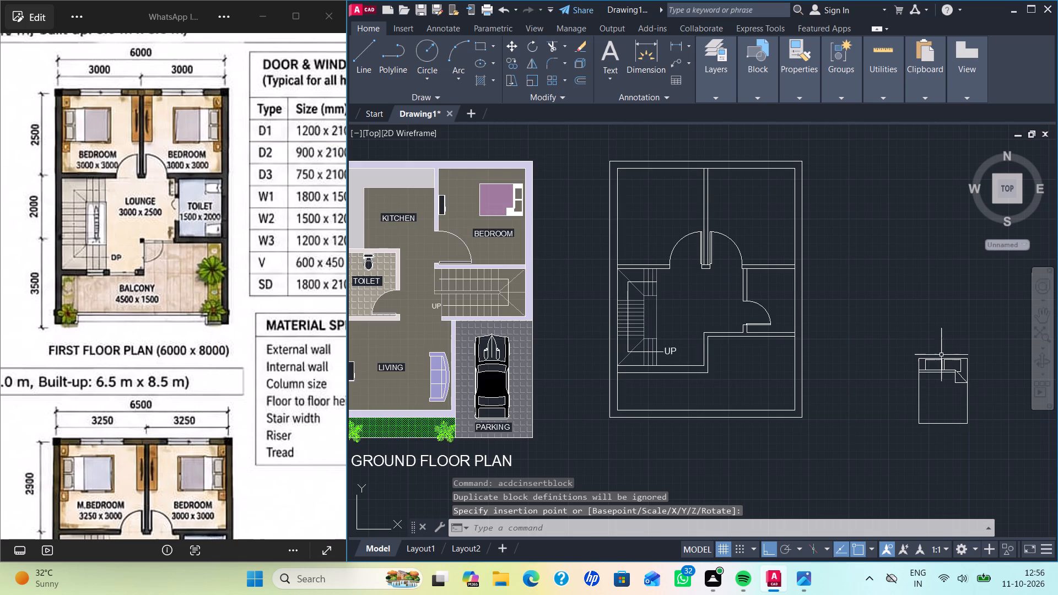
Rotate the bed 90 degrees clockwise about its headboard corner so that the pillows face the plan's right-hand side.
{"action": "left_click", "coordinate": [941, 355]}
{"action": "left_click", "coordinate": [938, 367]}
{"action": "key", "text": "r"}
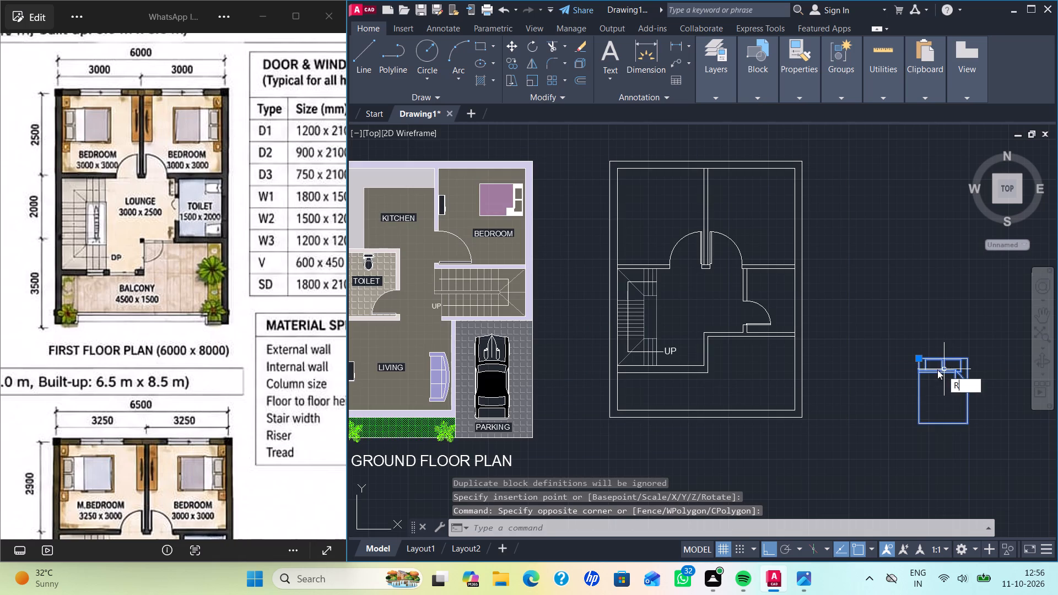
{"action": "key", "text": "o"}
{"action": "key", "text": "Return"}
{"action": "left_click", "coordinate": [973, 358]}
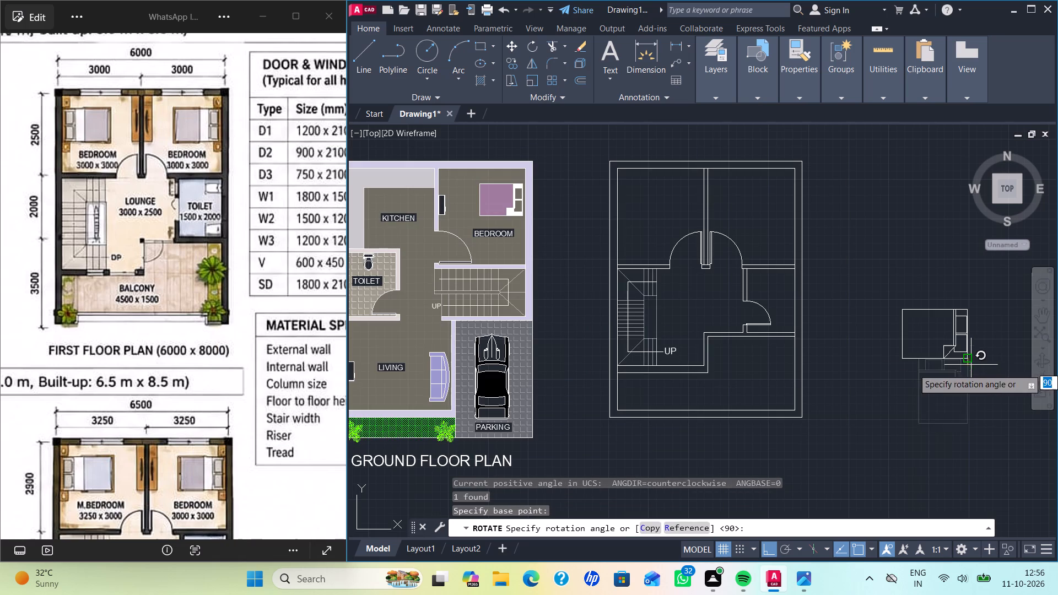
{"action": "left_click", "coordinate": [972, 412]}
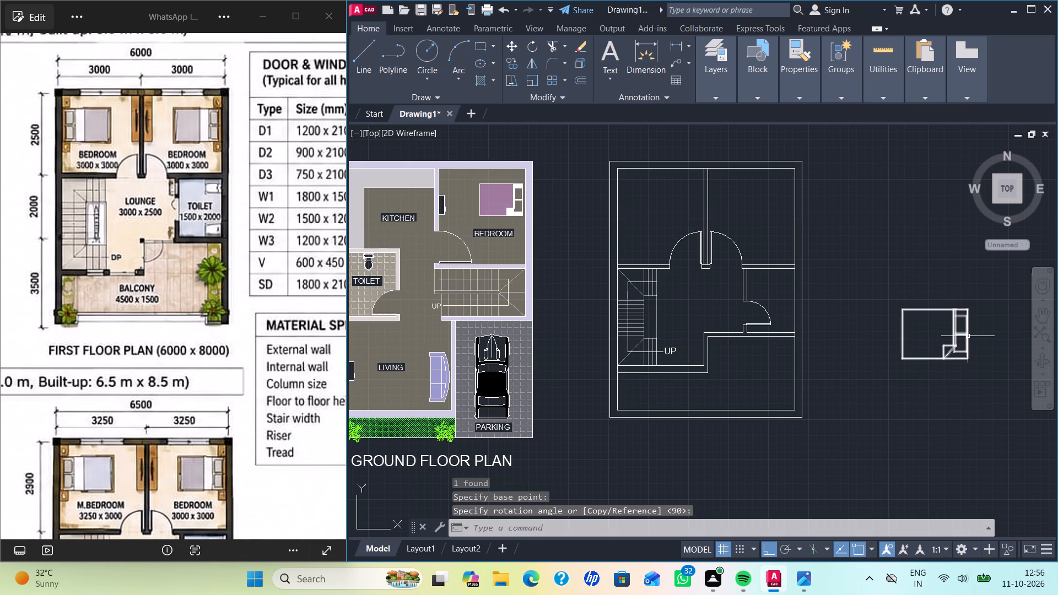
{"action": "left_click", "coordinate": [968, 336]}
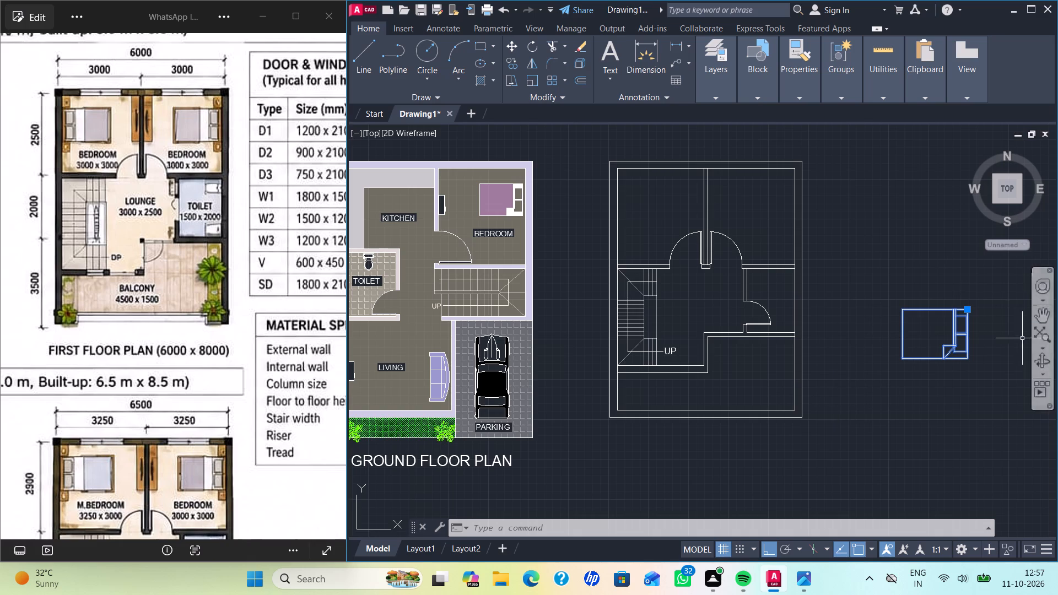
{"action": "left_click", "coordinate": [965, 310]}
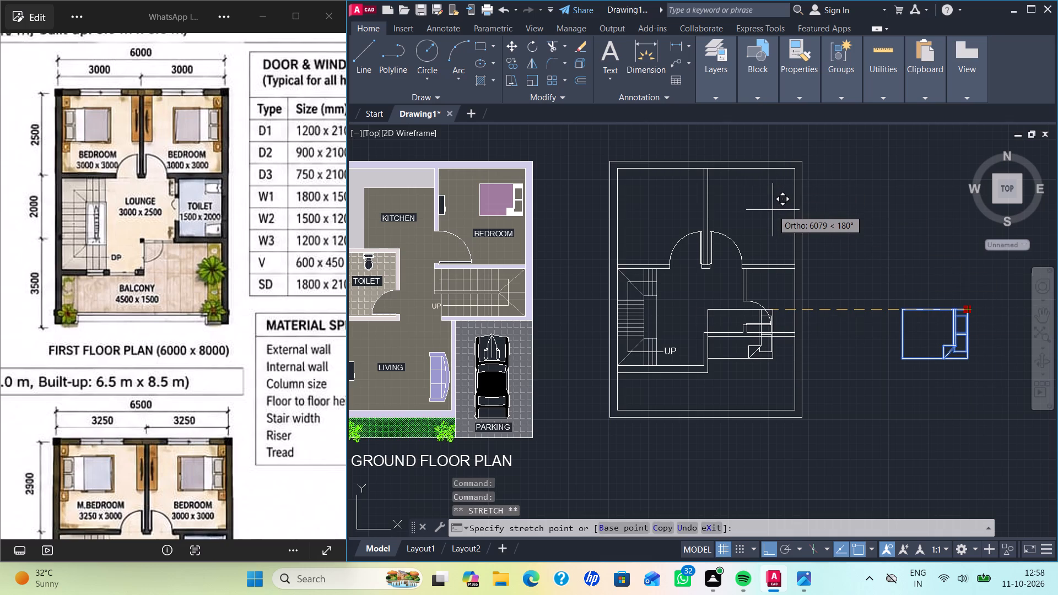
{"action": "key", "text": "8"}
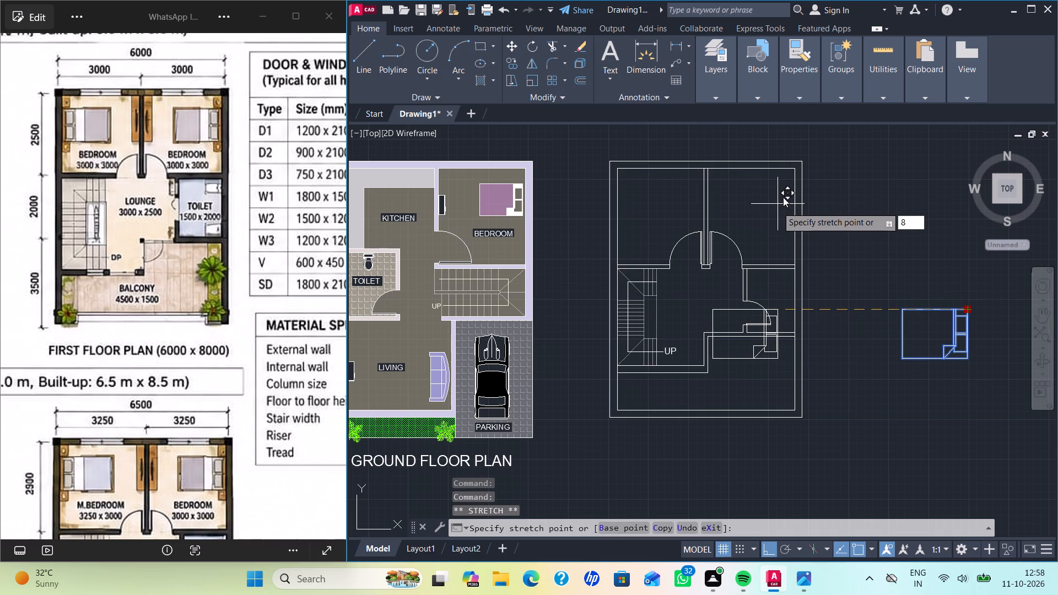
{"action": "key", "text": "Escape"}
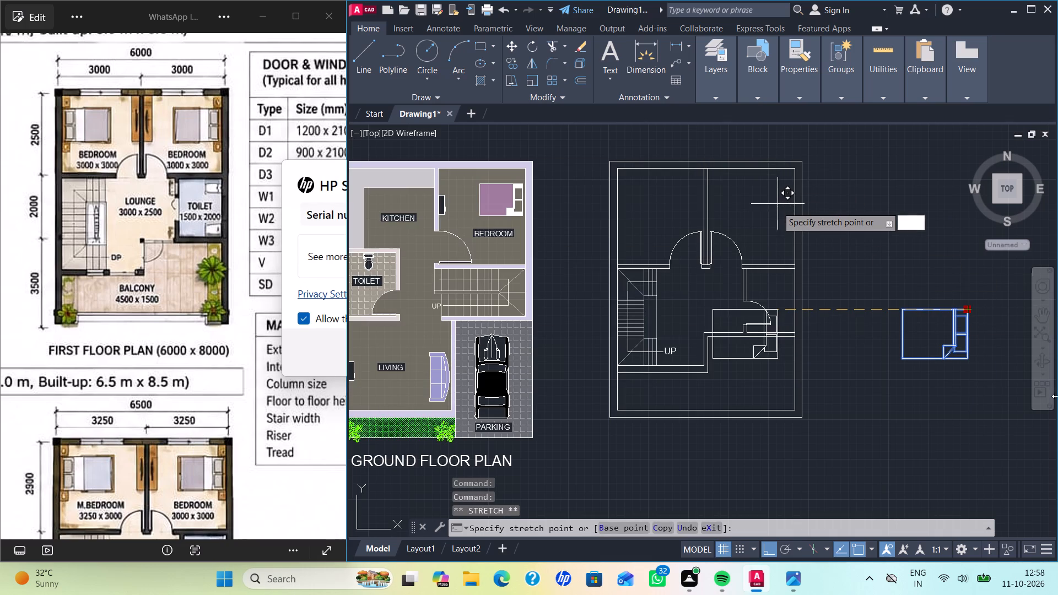
With ortho off, move the bed by its headboard corner into the upper outer corner of the first floor's right-hand bedroom.
{"action": "left_click", "coordinate": [967, 307]}
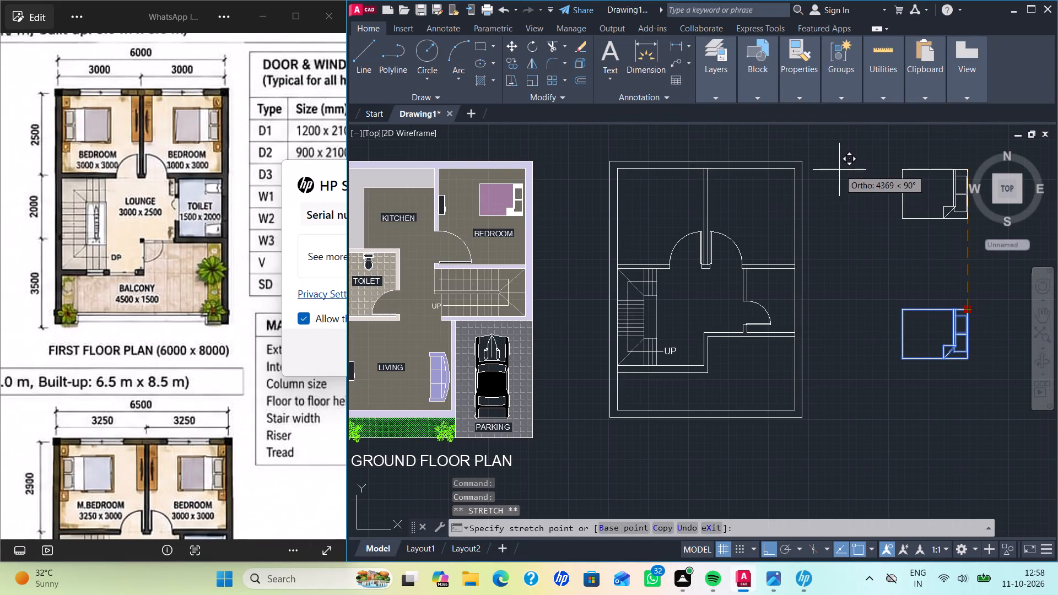
{"action": "key", "text": "F8"}
{"action": "scroll", "coordinate": [786, 194], "scroll_direction": "up", "scroll_amount": 1}
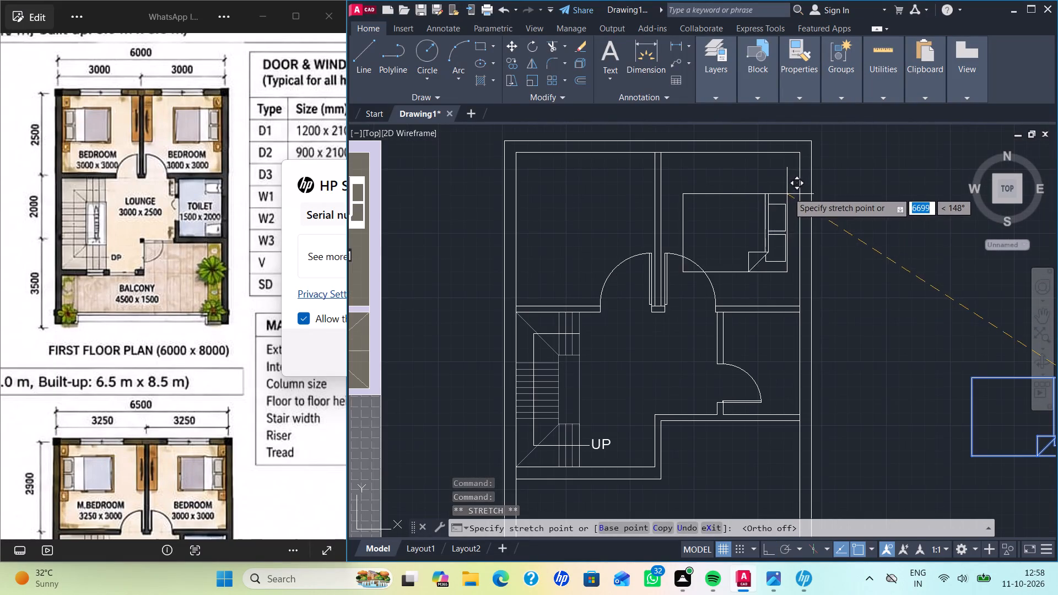
{"action": "scroll", "coordinate": [786, 175], "scroll_direction": "up", "scroll_amount": 2}
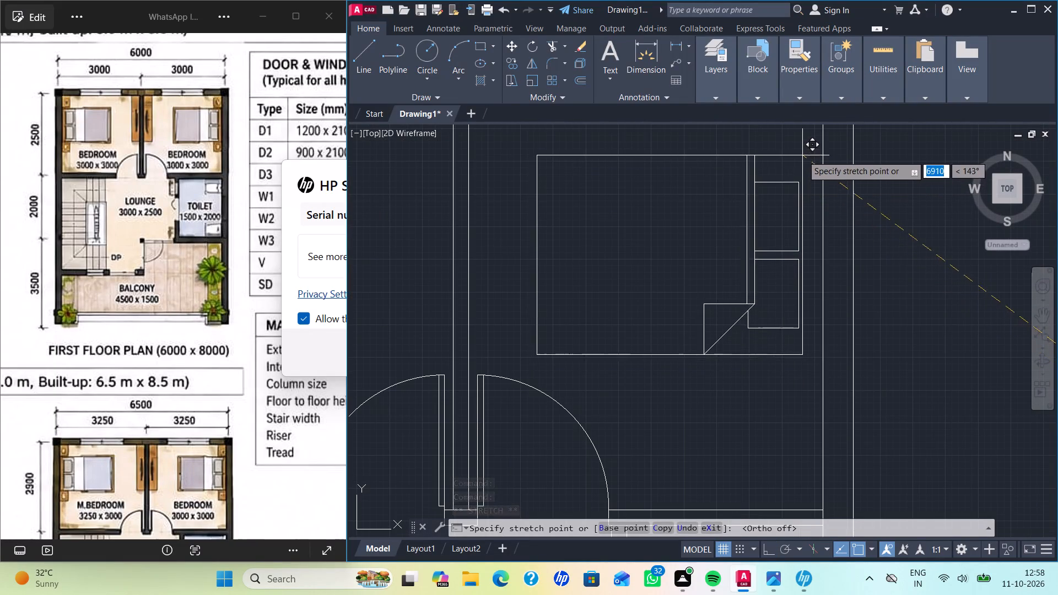
{"action": "left_click", "coordinate": [802, 155]}
Scale the bed down in two passes about its upper headboard corner to roughly 70% of its size.
{"action": "scroll", "coordinate": [805, 176], "scroll_direction": "down", "scroll_amount": 2}
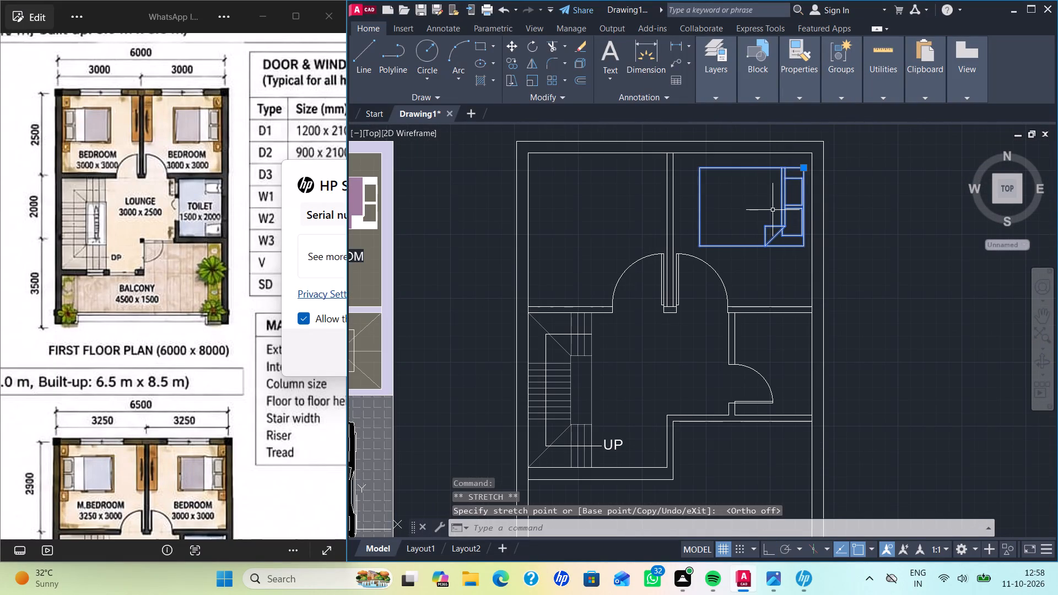
{"action": "key", "text": "s"}
{"action": "key", "text": "c"}
{"action": "key", "text": "Return"}
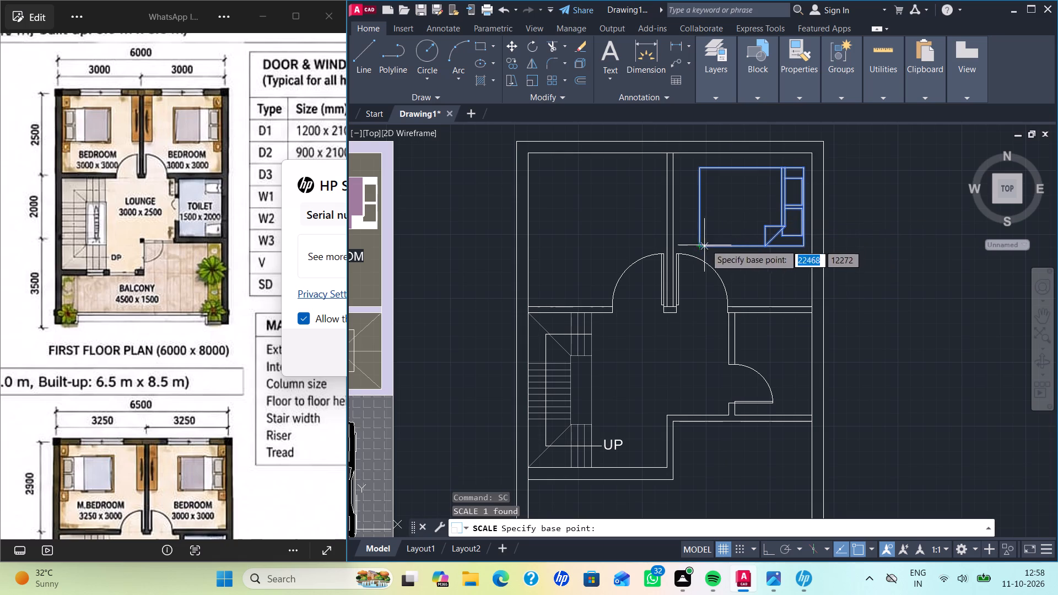
{"action": "left_click", "coordinate": [809, 166]}
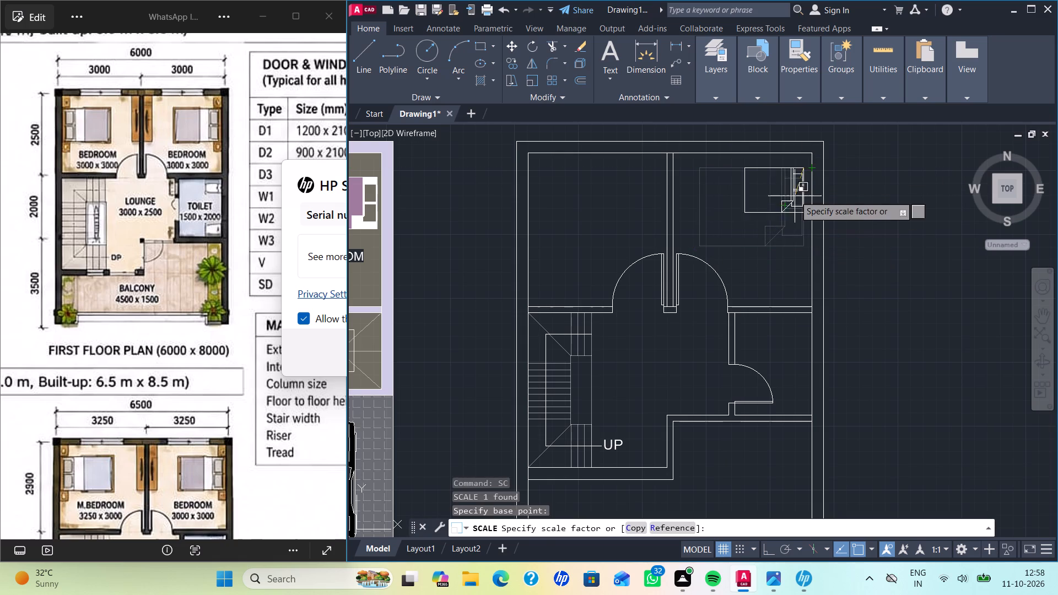
{"action": "left_click", "coordinate": [785, 205]}
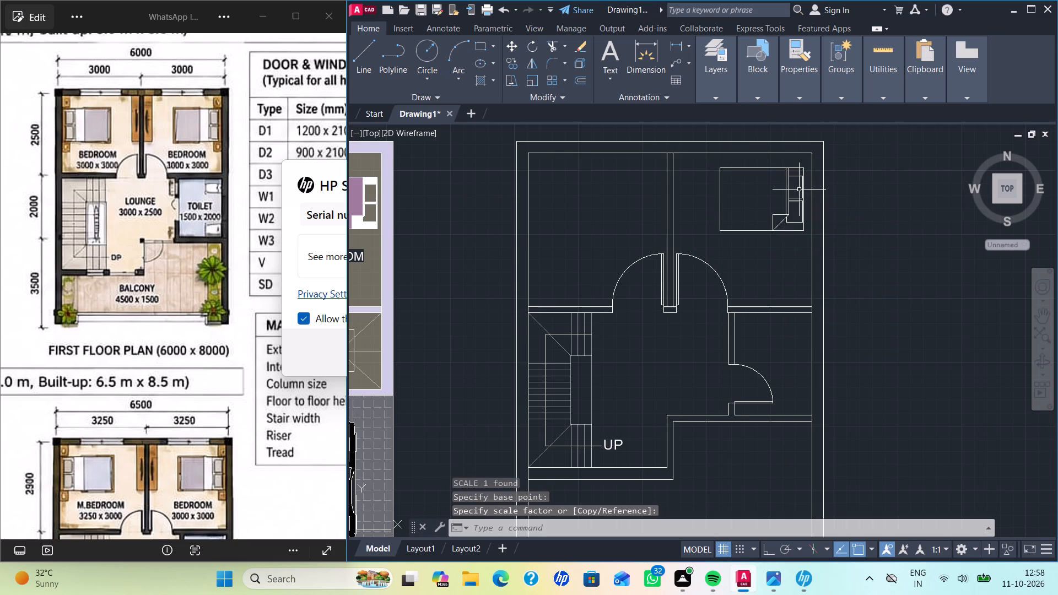
{"action": "left_click", "coordinate": [803, 186]}
{"action": "key", "text": "s"}
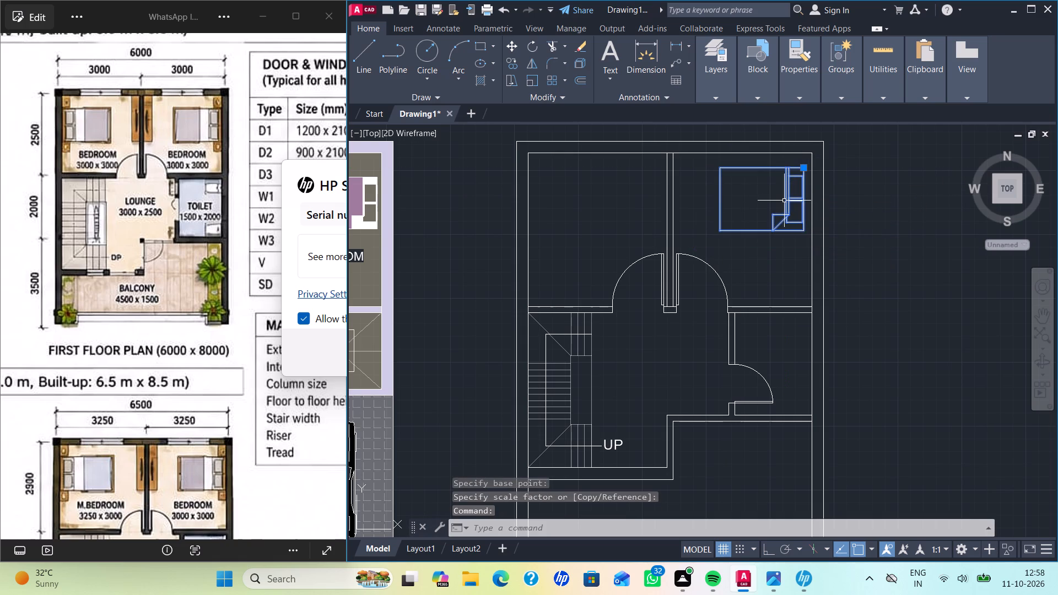
{"action": "key", "text": "c"}
{"action": "key", "text": "Return"}
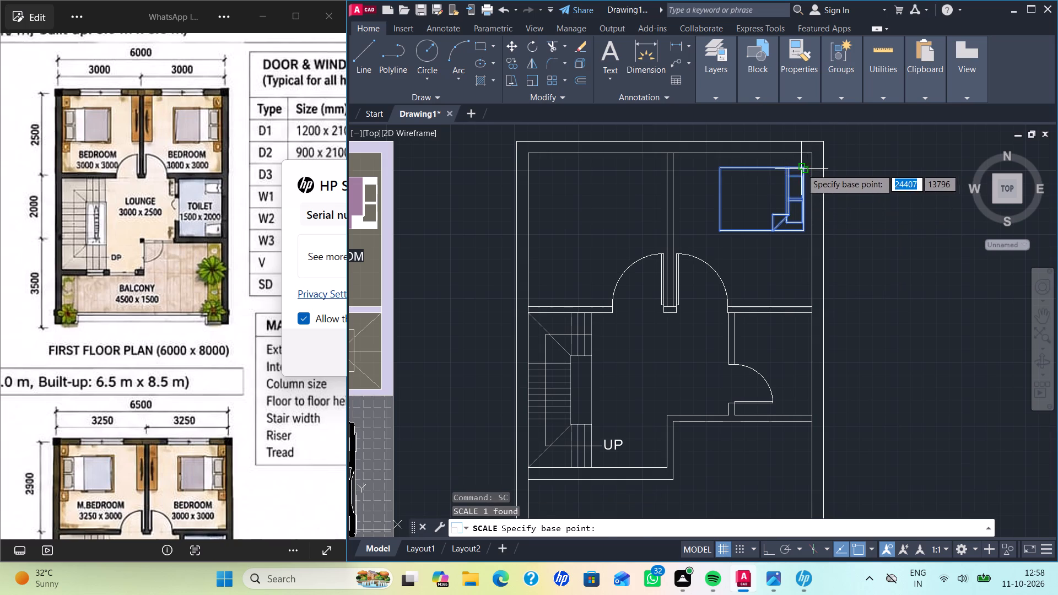
{"action": "left_click", "coordinate": [801, 169]}
{"action": "left_click", "coordinate": [791, 203]}
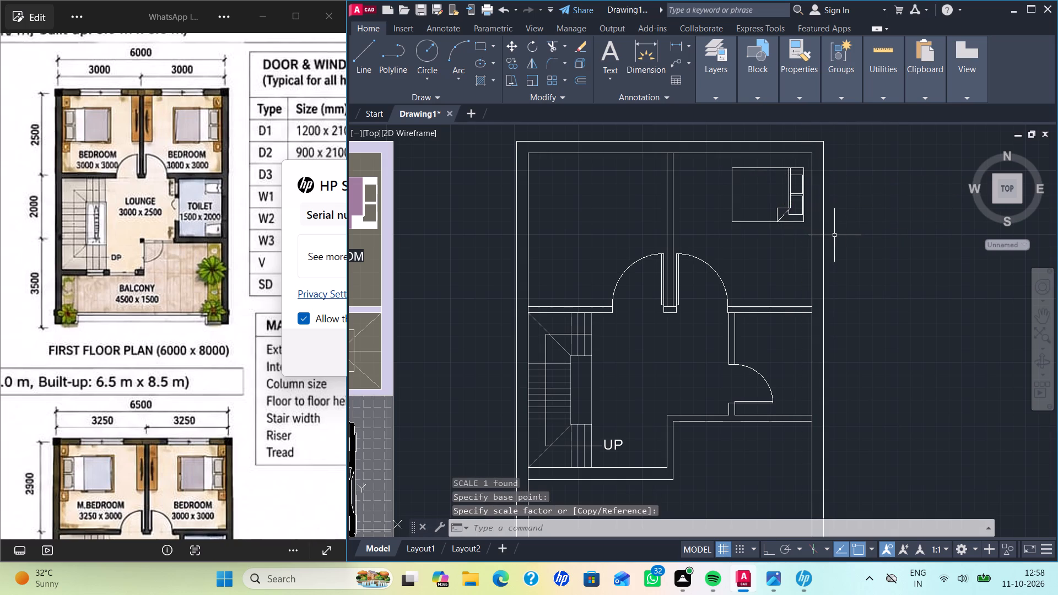
Shift the right-hand bedroom's bed by its headboard corner closer to the outer side wall and slightly farther from the top wall.
{"action": "scroll", "coordinate": [832, 218], "scroll_direction": "up", "scroll_amount": 1}
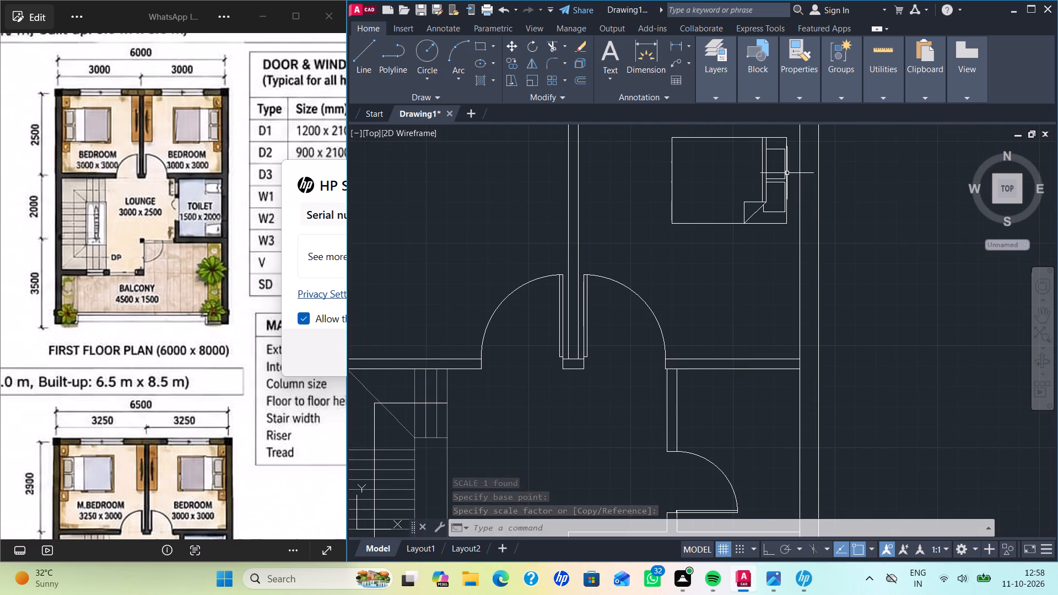
{"action": "left_click", "coordinate": [785, 171]}
{"action": "middle_click_drag", "start_coordinate": [795, 171], "coordinate": [808, 272]}
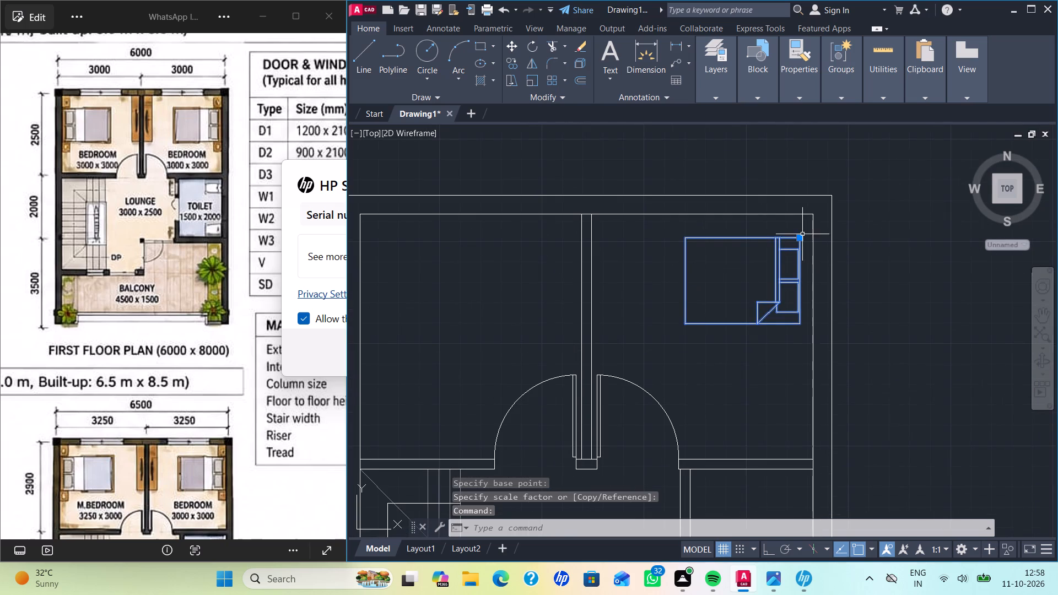
{"action": "left_click", "coordinate": [800, 238]}
{"action": "scroll", "coordinate": [801, 240], "scroll_direction": "up", "scroll_amount": 3}
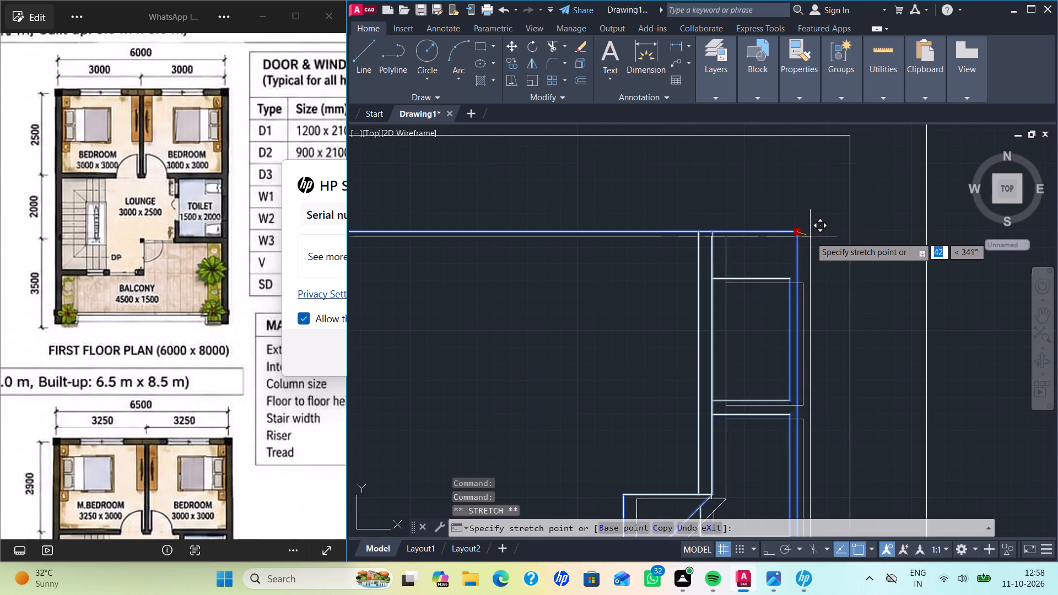
{"action": "scroll", "coordinate": [819, 244], "scroll_direction": "down", "scroll_amount": 2}
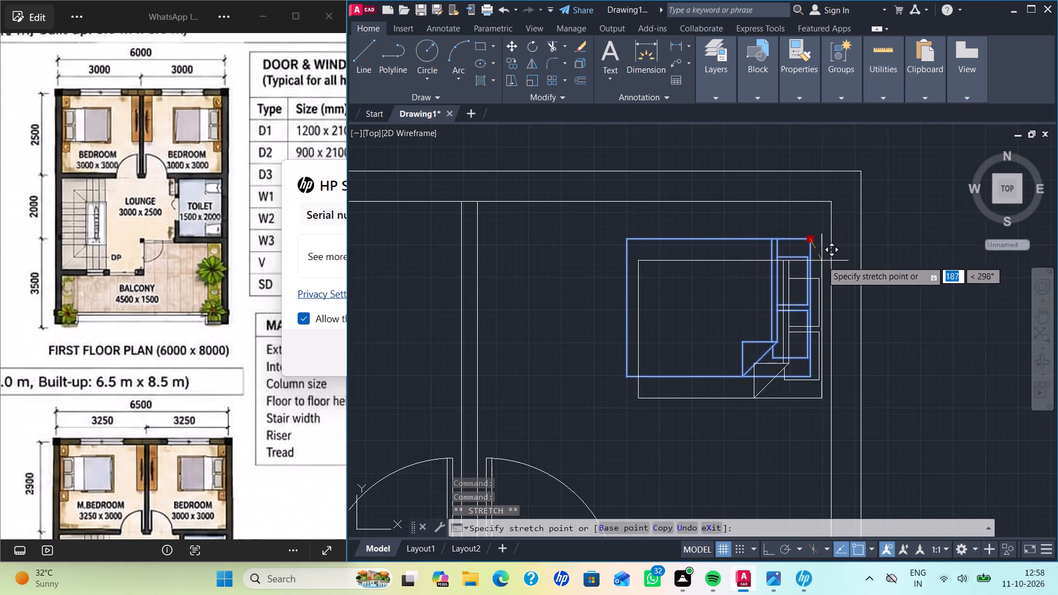
{"action": "middle_click_drag", "start_coordinate": [822, 260], "coordinate": [823, 186]}
{"action": "scroll", "coordinate": [821, 194], "scroll_direction": "up", "scroll_amount": 2}
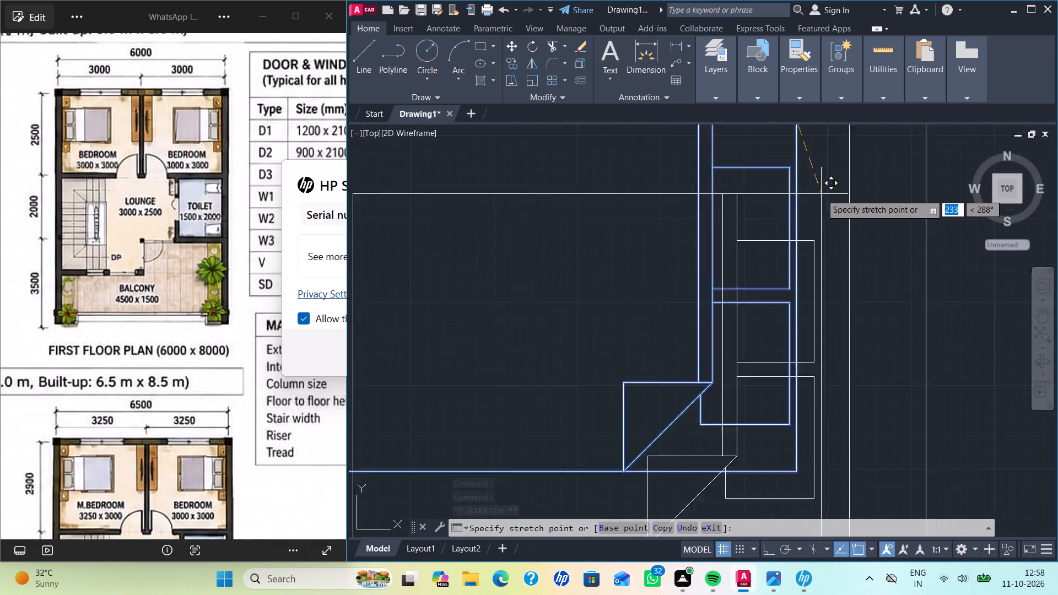
{"action": "scroll", "coordinate": [821, 194], "scroll_direction": "up", "scroll_amount": 1}
{"action": "left_click", "coordinate": [827, 191]}
{"action": "scroll", "coordinate": [834, 197], "scroll_direction": "down", "scroll_amount": 3}
{"action": "scroll", "coordinate": [903, 247], "scroll_direction": "down", "scroll_amount": 1}
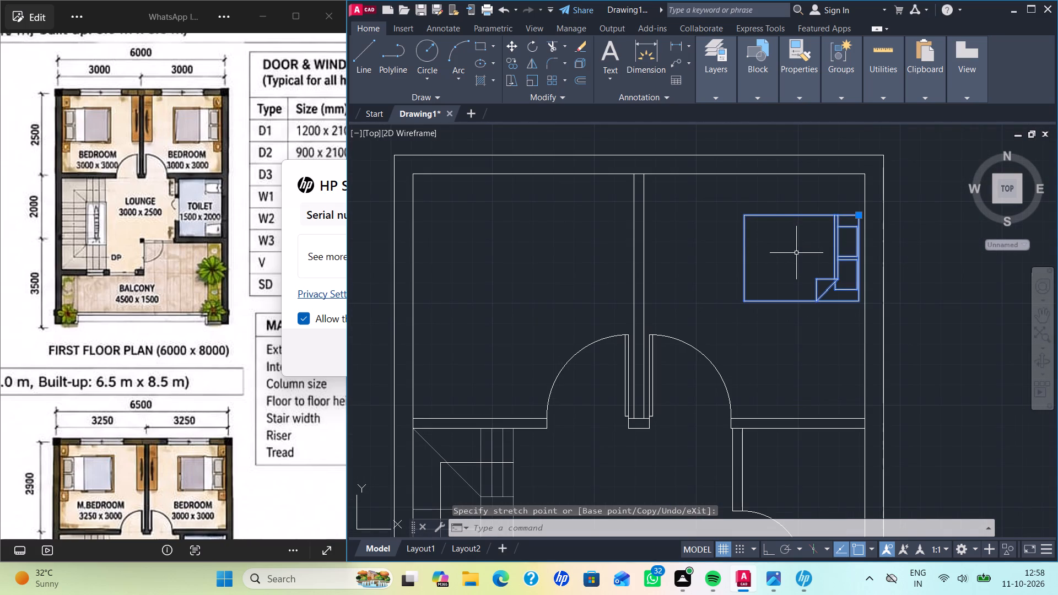
Mirror the bed about the vertical partition wall between the bedrooms into the left-hand bedroom, keeping the original.
{"action": "key", "text": "m"}
{"action": "key", "text": "i"}
{"action": "key", "text": "Return"}
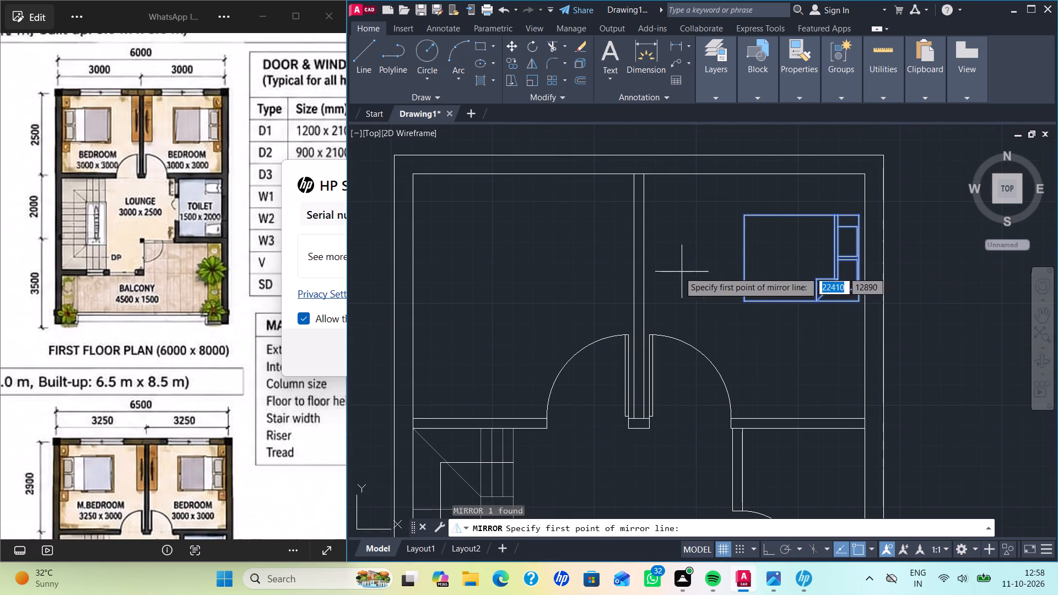
{"action": "left_click", "coordinate": [638, 278]}
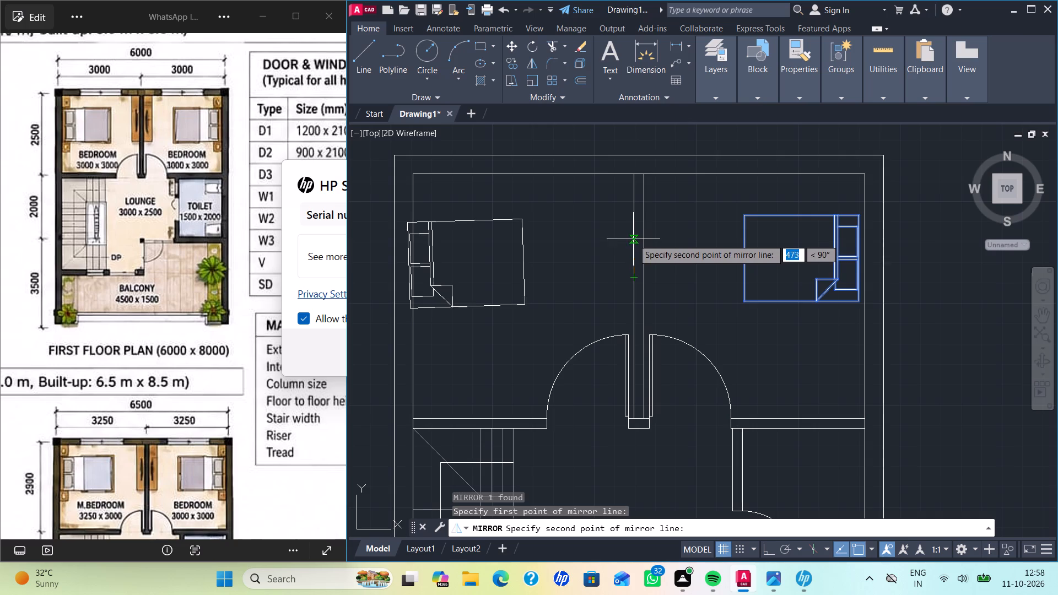
{"action": "left_click", "coordinate": [632, 156]}
{"action": "left_click_drag", "start_coordinate": [658, 202], "coordinate": [632, 156]}
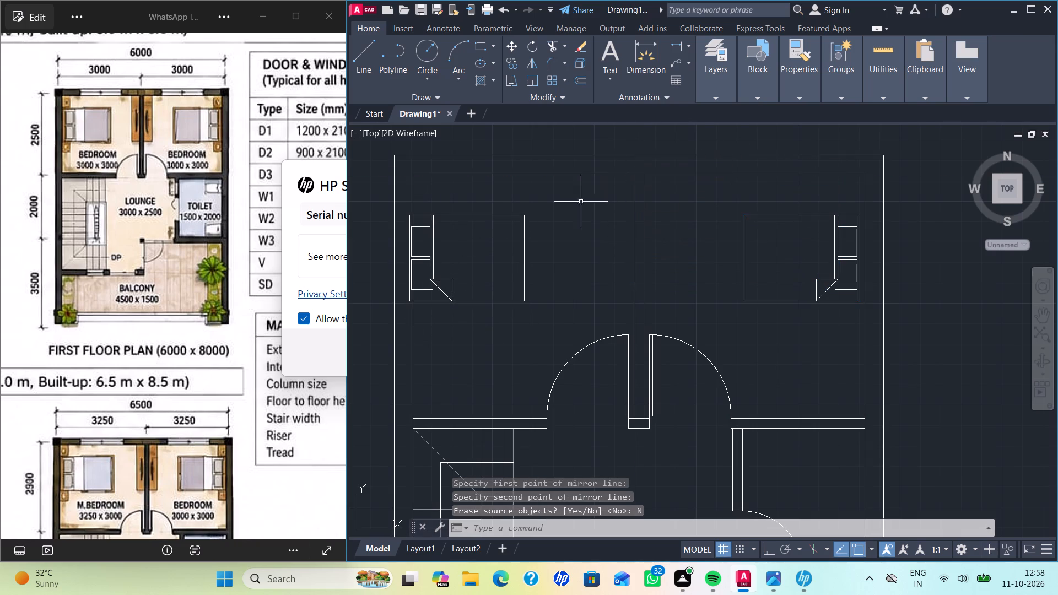
Move the mirrored bed by its headboard corner off the left outer wall so it sits inside the bedroom.
{"action": "left_click", "coordinate": [439, 215]}
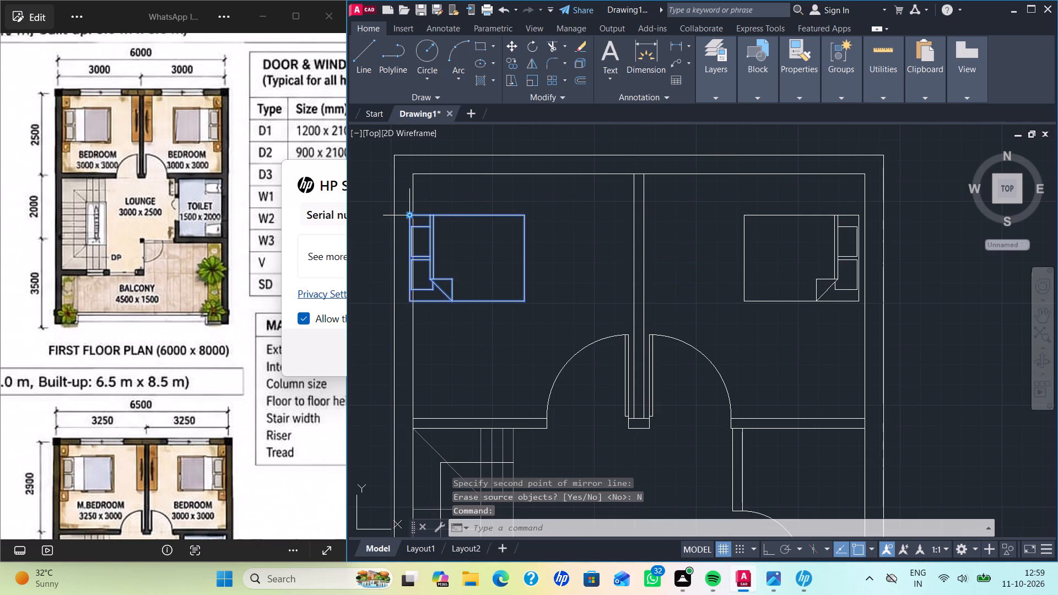
{"action": "left_click", "coordinate": [411, 215]}
{"action": "scroll", "coordinate": [421, 220], "scroll_direction": "up", "scroll_amount": 2}
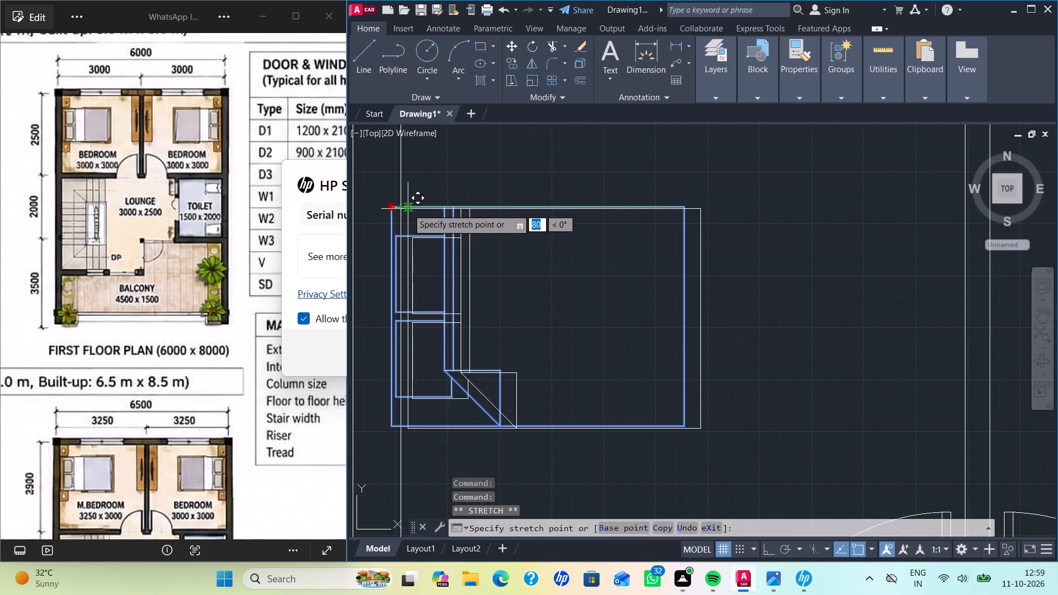
{"action": "left_click", "coordinate": [408, 209]}
{"action": "scroll", "coordinate": [456, 217], "scroll_direction": "down", "scroll_amount": 3}
{"action": "key", "text": "Escape"}
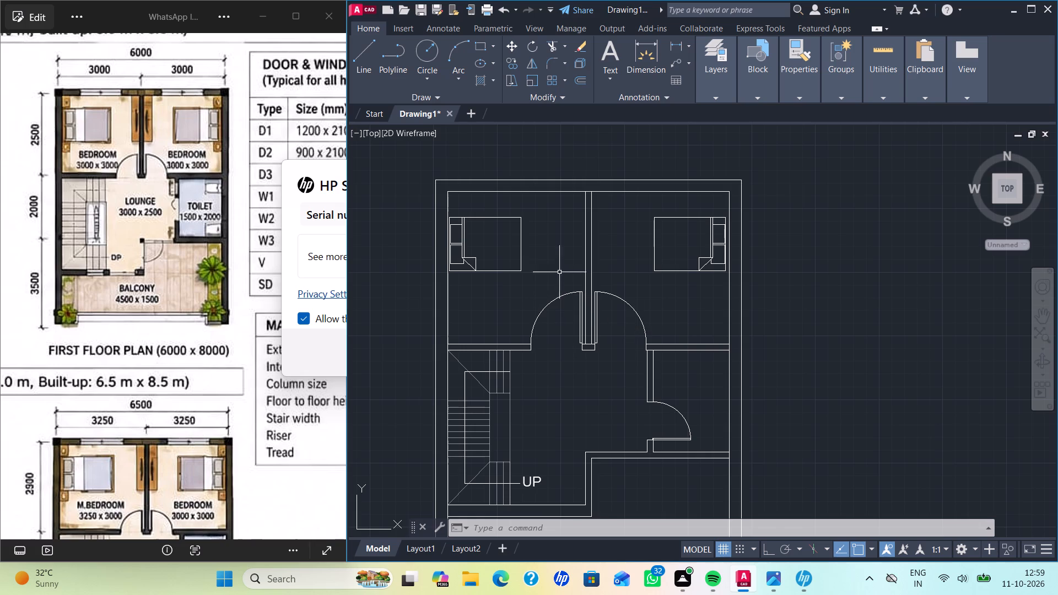
Fine-tune the left-hand bed's position with two small moves by its headboard corner, leaving a slim gap to the outer wall.
{"action": "left_click", "coordinate": [497, 219]}
{"action": "scroll", "coordinate": [466, 248], "scroll_direction": "up", "scroll_amount": 1}
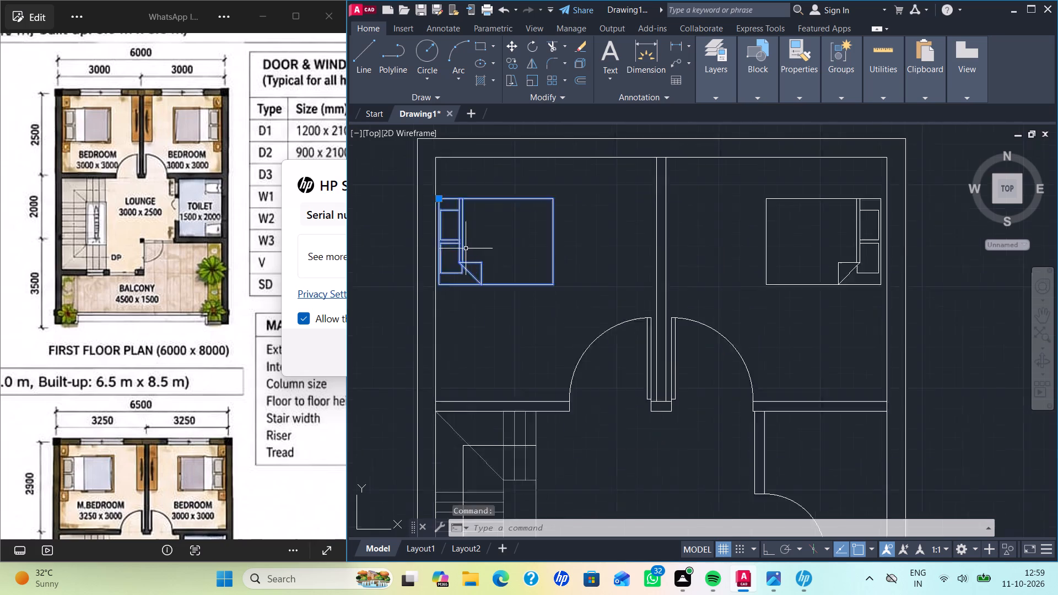
{"action": "scroll", "coordinate": [466, 248], "scroll_direction": "up", "scroll_amount": 1}
{"action": "left_click", "coordinate": [420, 167]}
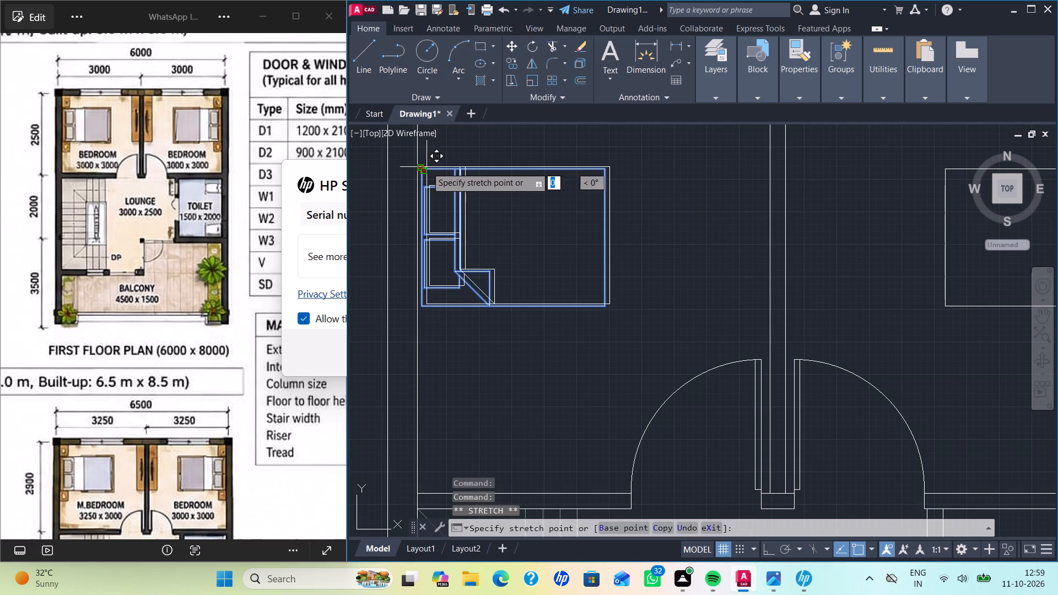
{"action": "left_click", "coordinate": [427, 169]}
{"action": "left_click", "coordinate": [419, 167]}
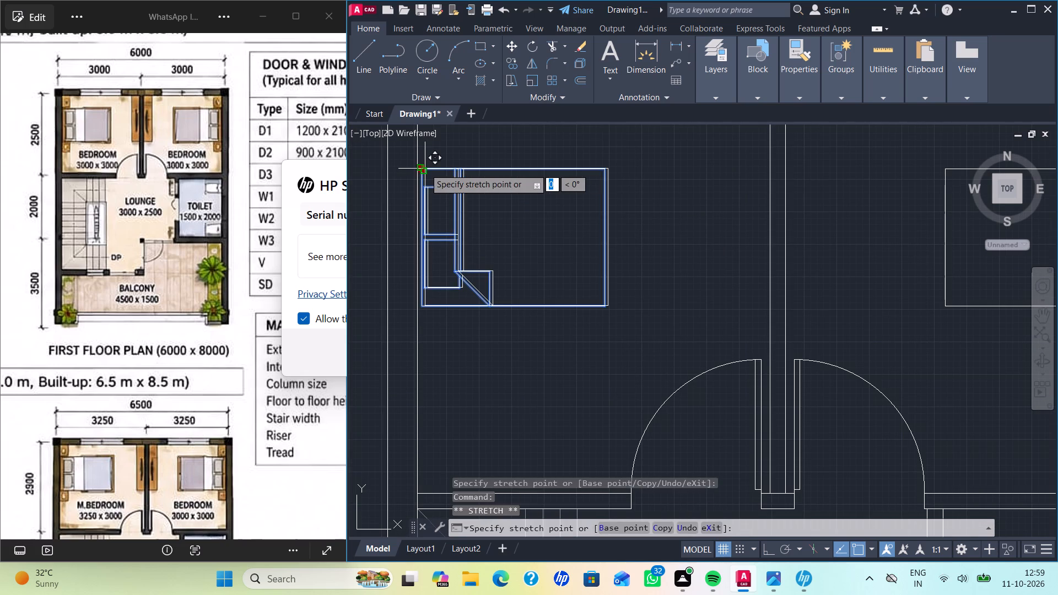
{"action": "scroll", "coordinate": [425, 169], "scroll_direction": "up", "scroll_amount": 3}
{"action": "left_click", "coordinate": [425, 169]}
{"action": "scroll", "coordinate": [457, 182], "scroll_direction": "down", "scroll_amount": 3}
{"action": "scroll", "coordinate": [561, 246], "scroll_direction": "down", "scroll_amount": 3}
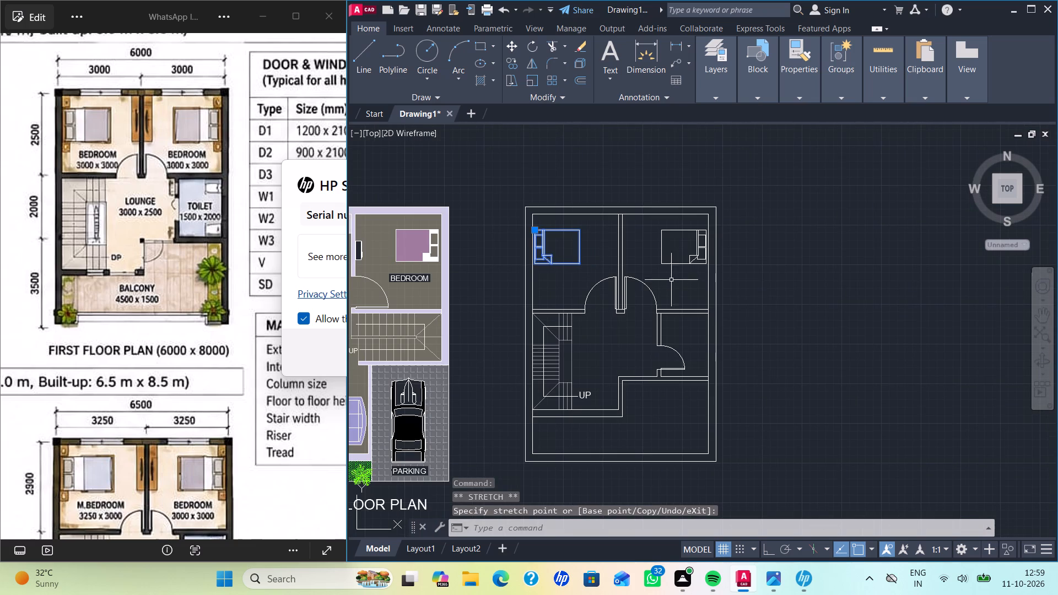
{"action": "key", "text": "Escape"}
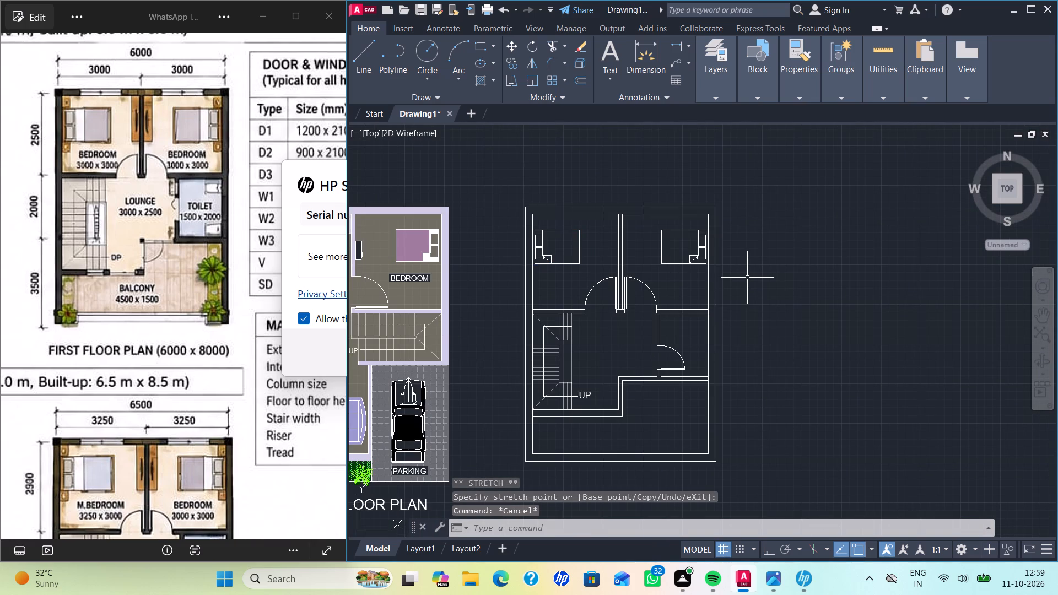
Insert the Entertainment Center block from the Home - Space Planner library at scale 1 and rotation 0 in the empty area beside the plan.
{"action": "key", "text": "ctrl+2"}
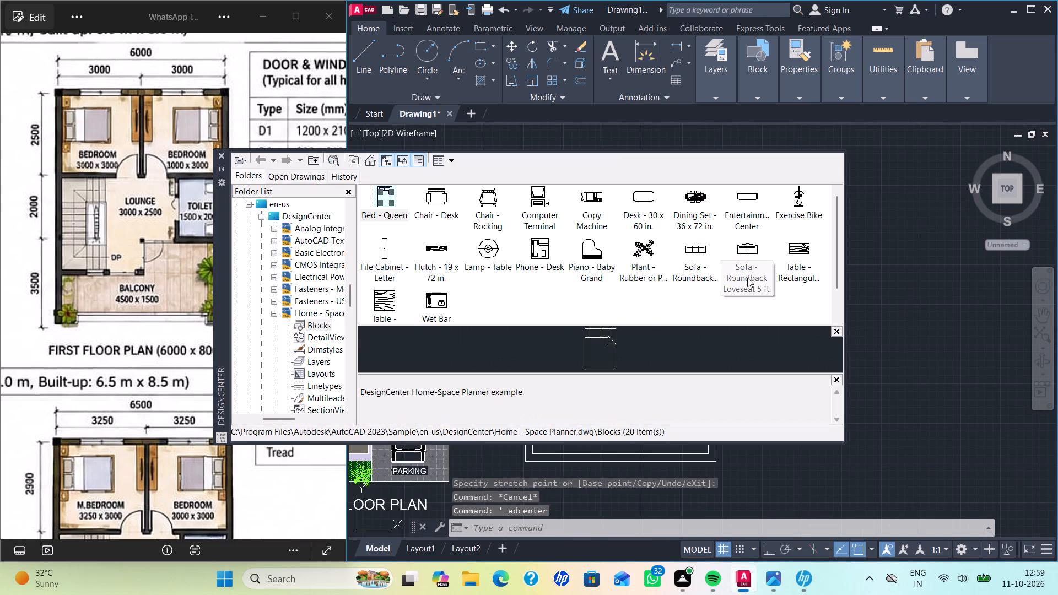
{"action": "double_click", "coordinate": [741, 197]}
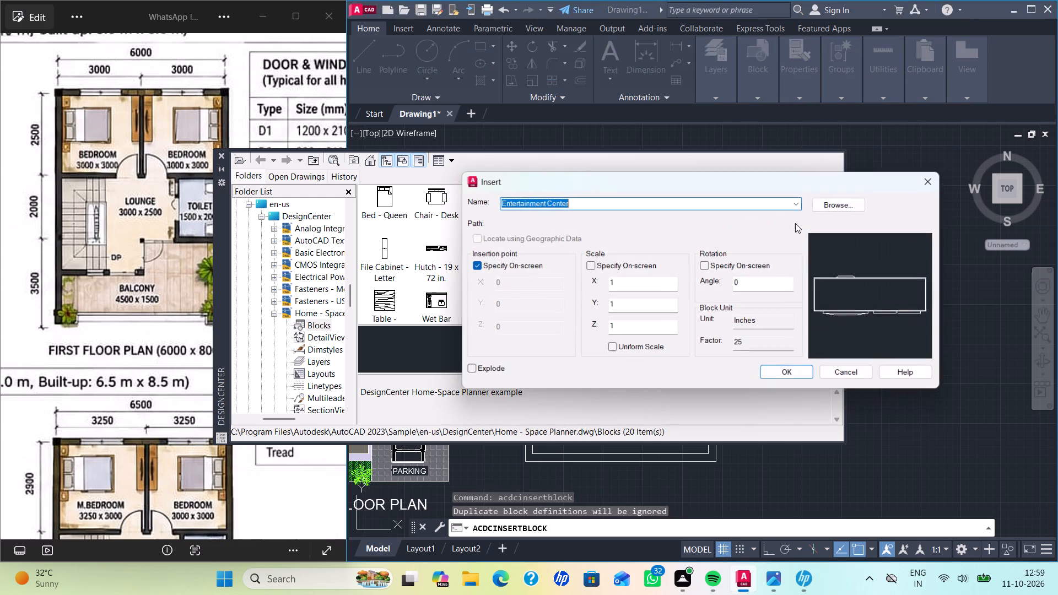
{"action": "left_click", "coordinate": [770, 374]}
{"action": "left_click", "coordinate": [903, 329]}
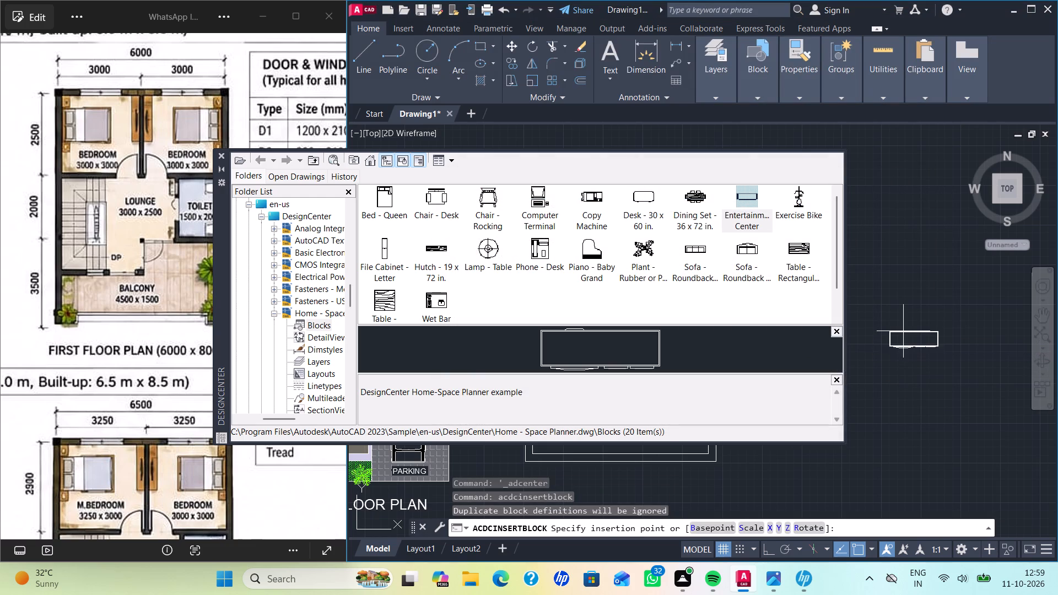
{"action": "left_click", "coordinate": [221, 155]}
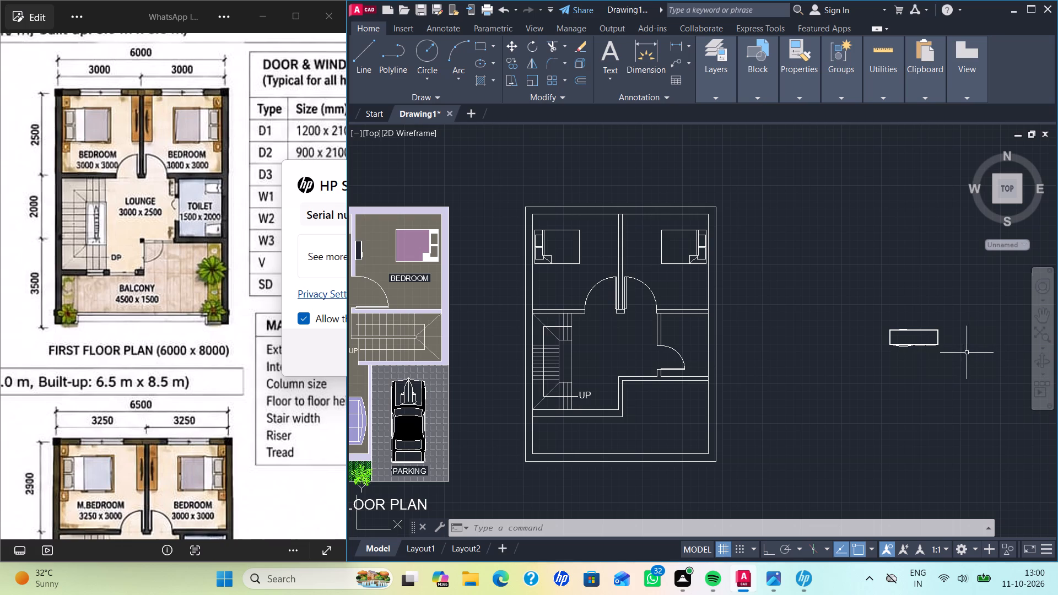
With ortho on, rotate the entertainment center 90 degrees counterclockwise about its lower-left corner so that it stands vertically.
{"action": "left_click", "coordinate": [909, 329]}
{"action": "key", "text": "r"}
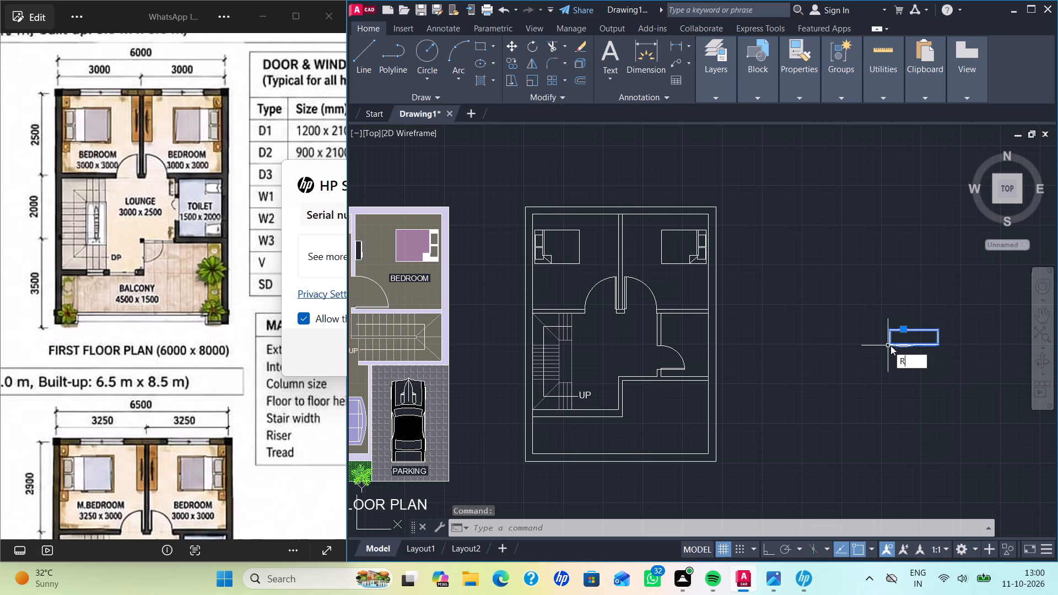
{"action": "key", "text": "o"}
{"action": "key", "text": "Return"}
{"action": "left_click", "coordinate": [891, 348]}
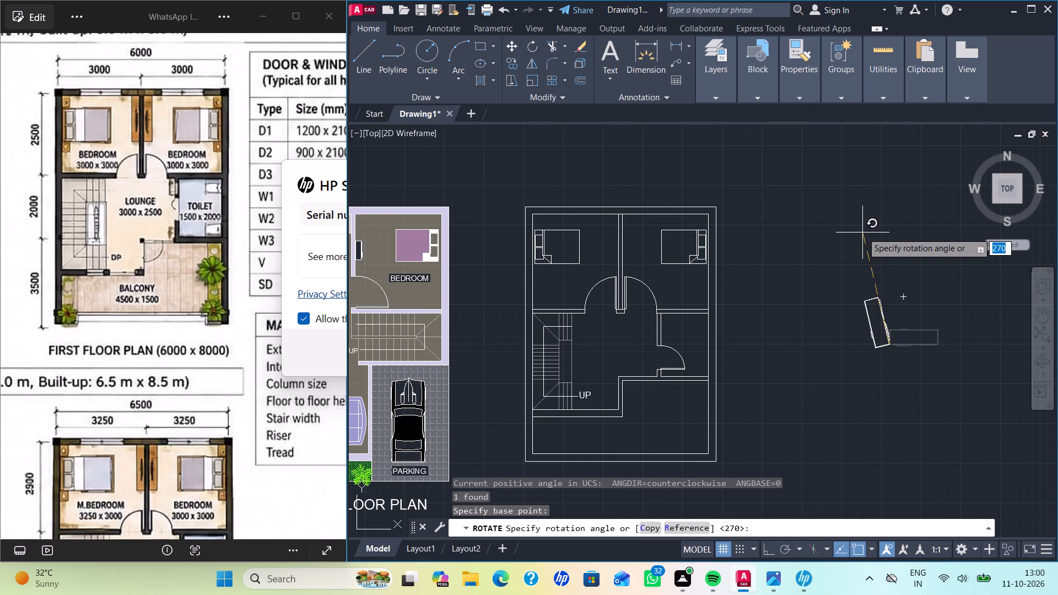
{"action": "key", "text": "F8"}
{"action": "left_click", "coordinate": [859, 248]}
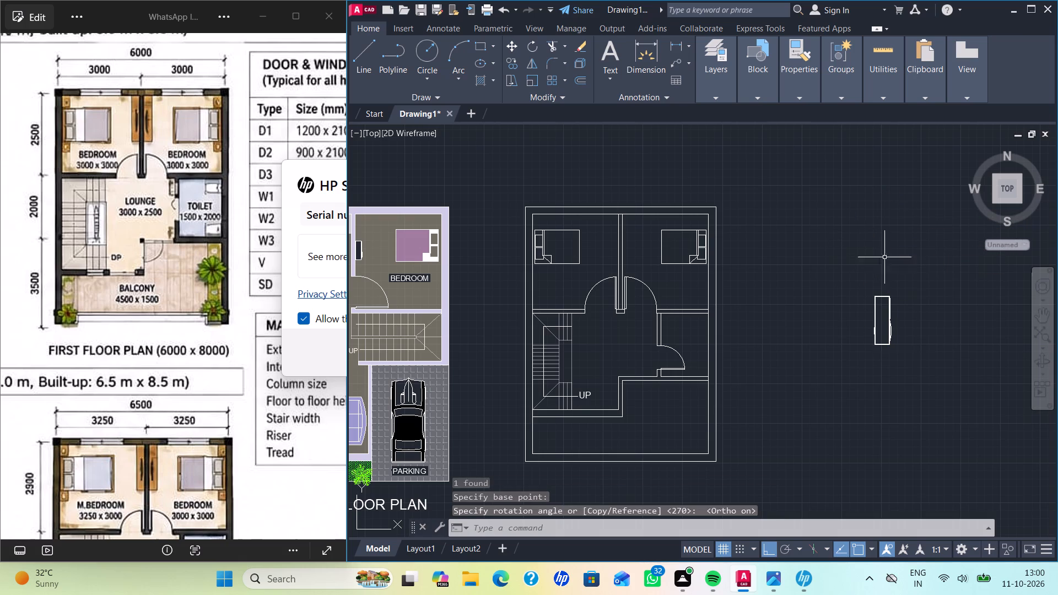
Scale the entertainment center down about its lower-left corner to roughly 65% of its size.
{"action": "left_click", "coordinate": [892, 297]}
{"action": "key", "text": "s"}
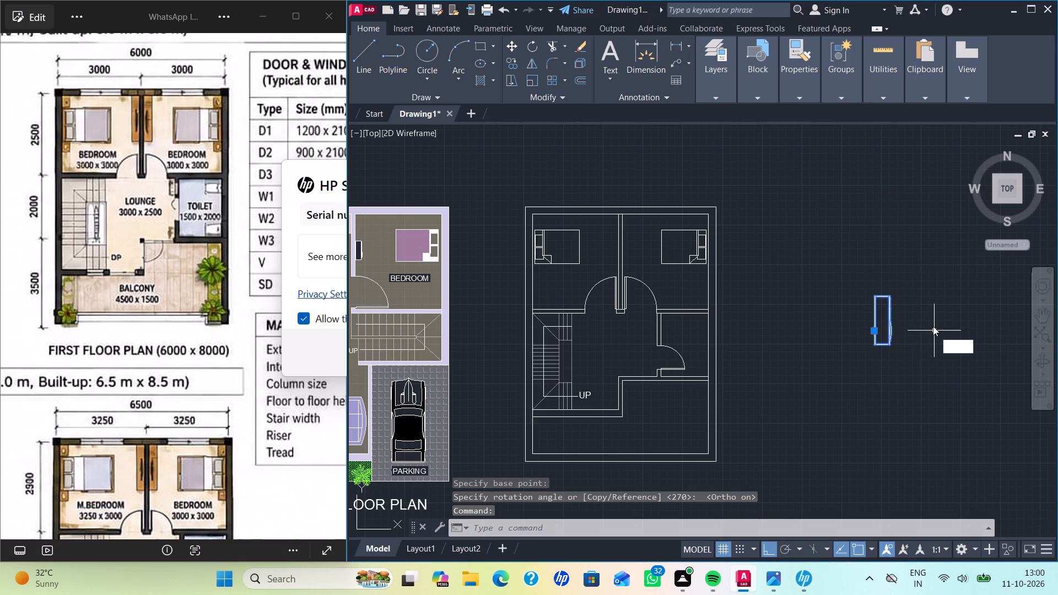
{"action": "key", "text": "c"}
{"action": "key", "text": "Return"}
{"action": "left_click", "coordinate": [875, 348]}
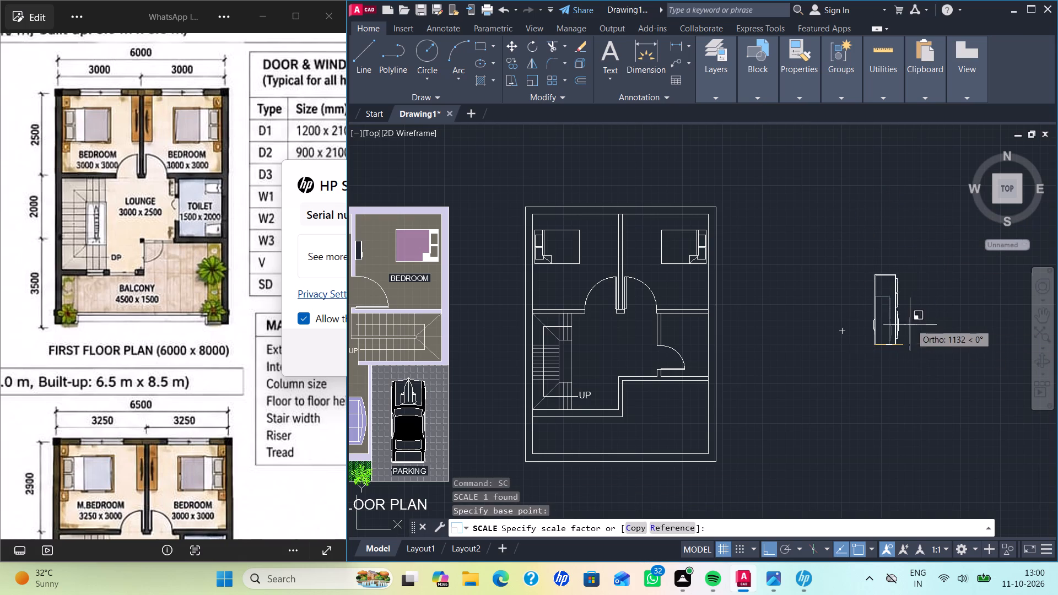
{"action": "left_click", "coordinate": [893, 343]}
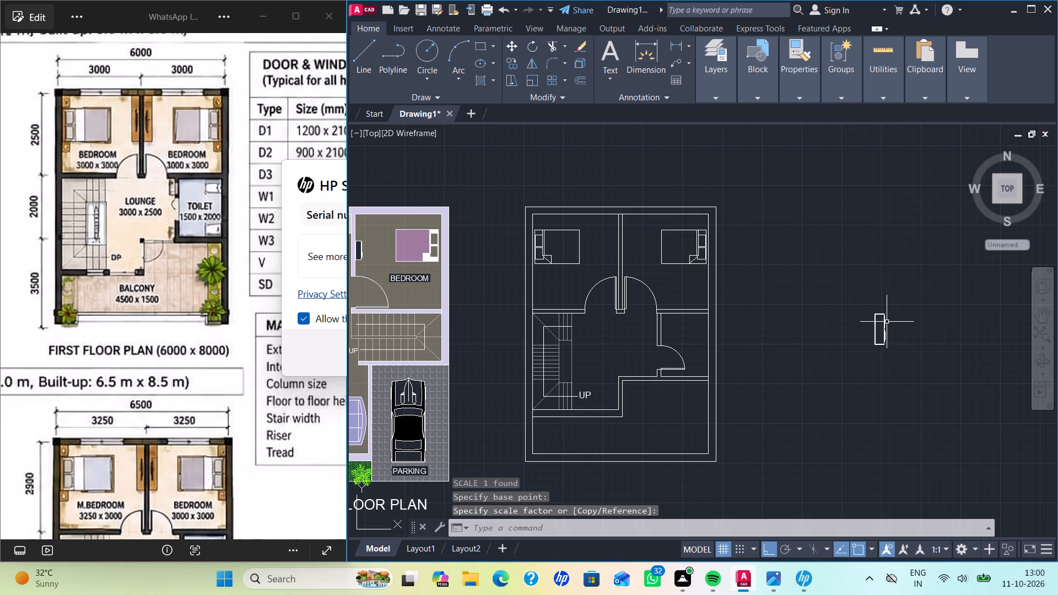
With grid and ortho off, move the entertainment center by its back edge onto the partition wall in the right-hand bedroom, facing the bed.
{"action": "left_click", "coordinate": [884, 319]}
{"action": "key", "text": "m"}
{"action": "key", "text": "Return"}
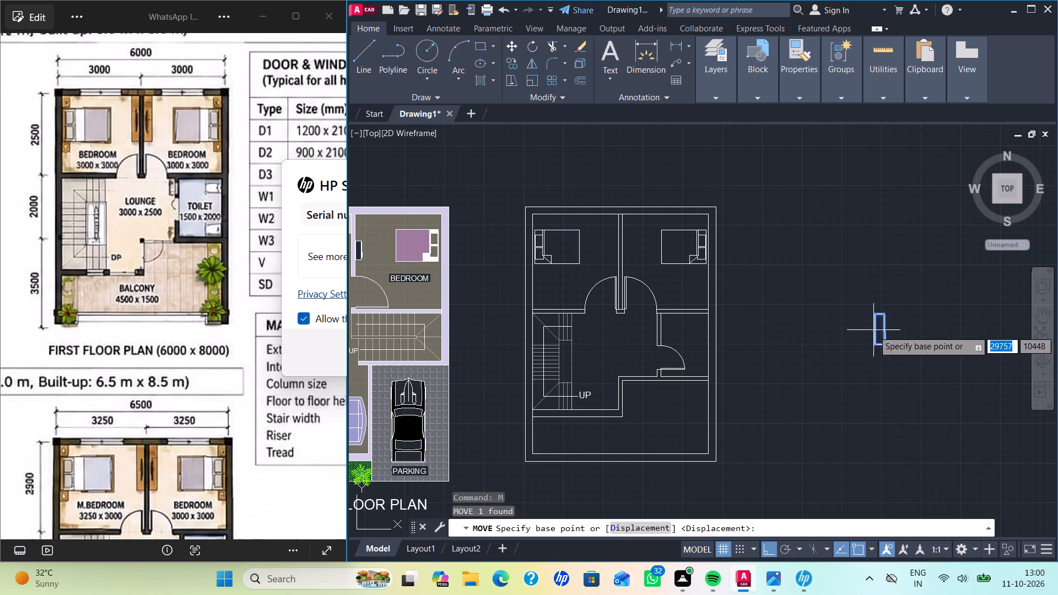
{"action": "left_click", "coordinate": [873, 334]}
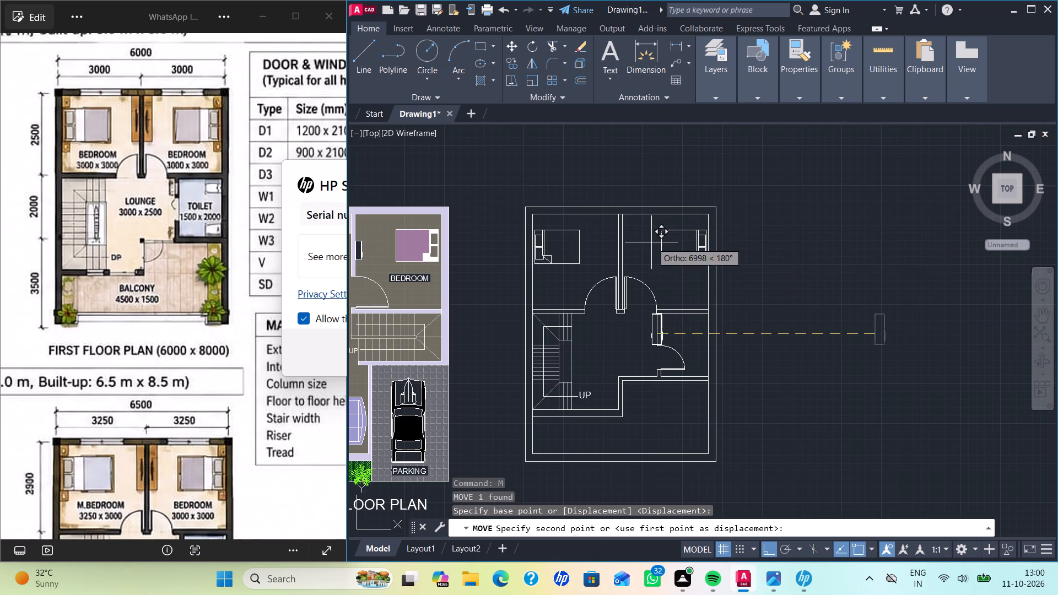
{"action": "key", "text": "F7"}
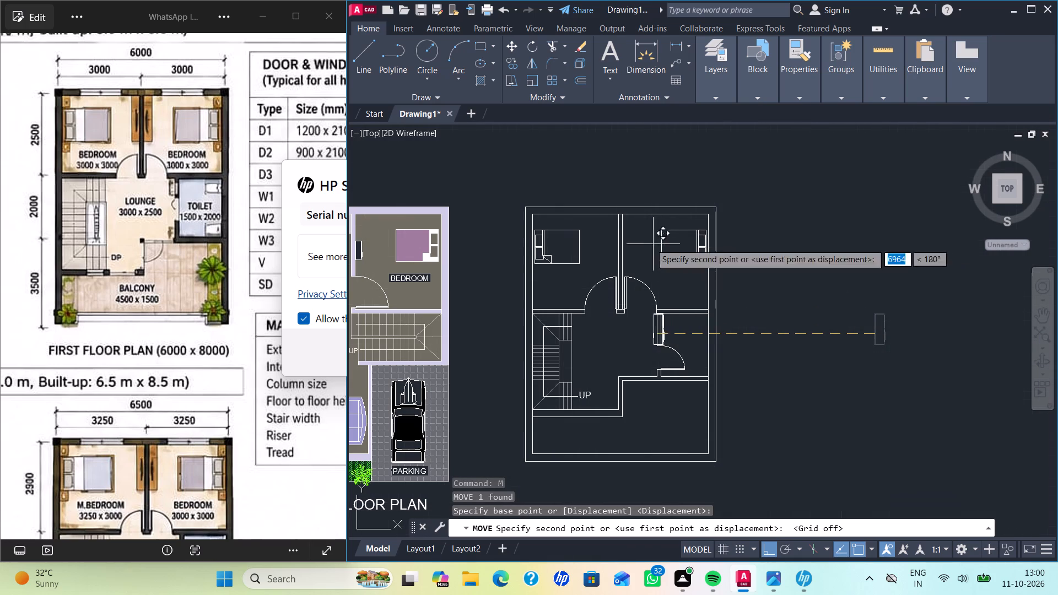
{"action": "key", "text": "F8"}
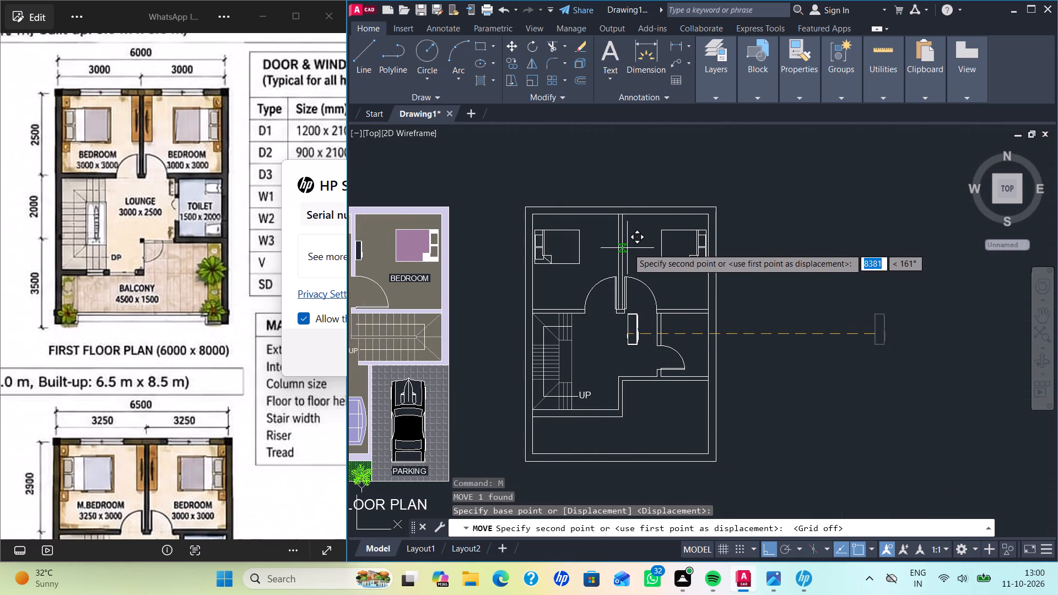
{"action": "scroll", "coordinate": [637, 260], "scroll_direction": "up", "scroll_amount": 3}
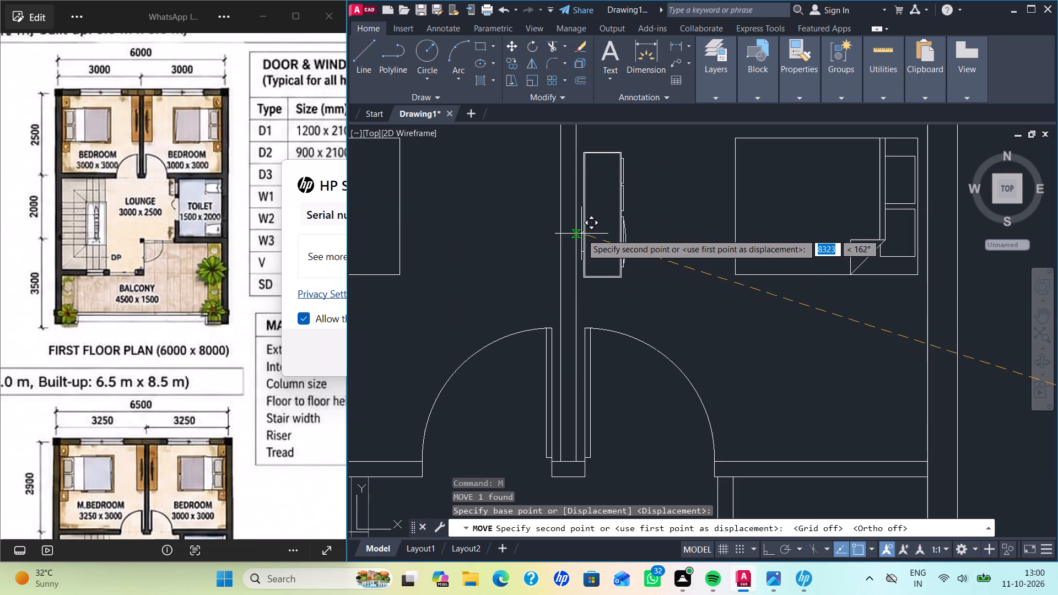
{"action": "left_click", "coordinate": [577, 235]}
{"action": "scroll", "coordinate": [626, 252], "scroll_direction": "down", "scroll_amount": 2}
{"action": "scroll", "coordinate": [714, 275], "scroll_direction": "down", "scroll_amount": 1}
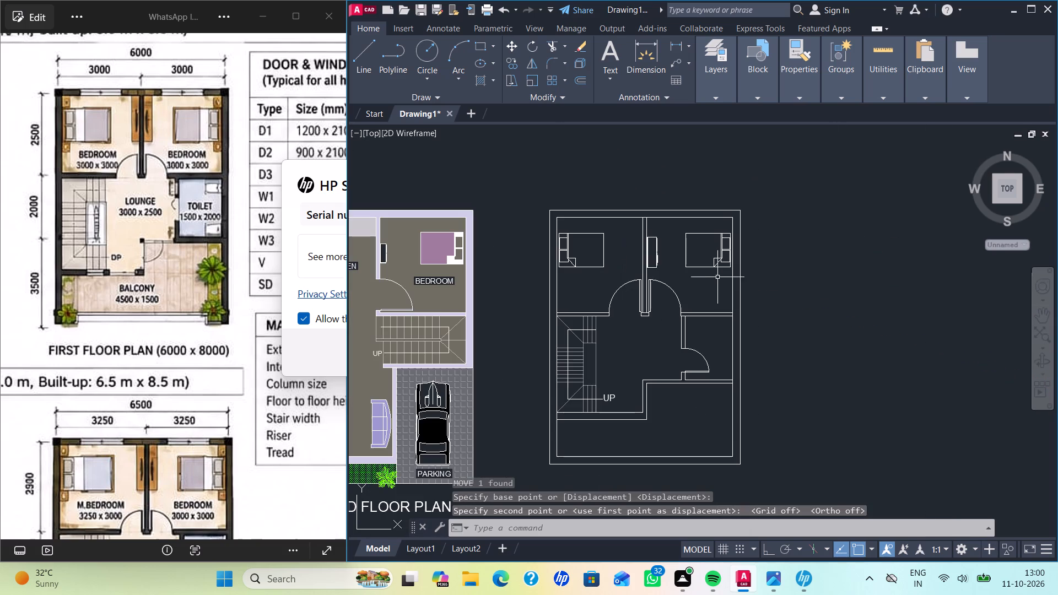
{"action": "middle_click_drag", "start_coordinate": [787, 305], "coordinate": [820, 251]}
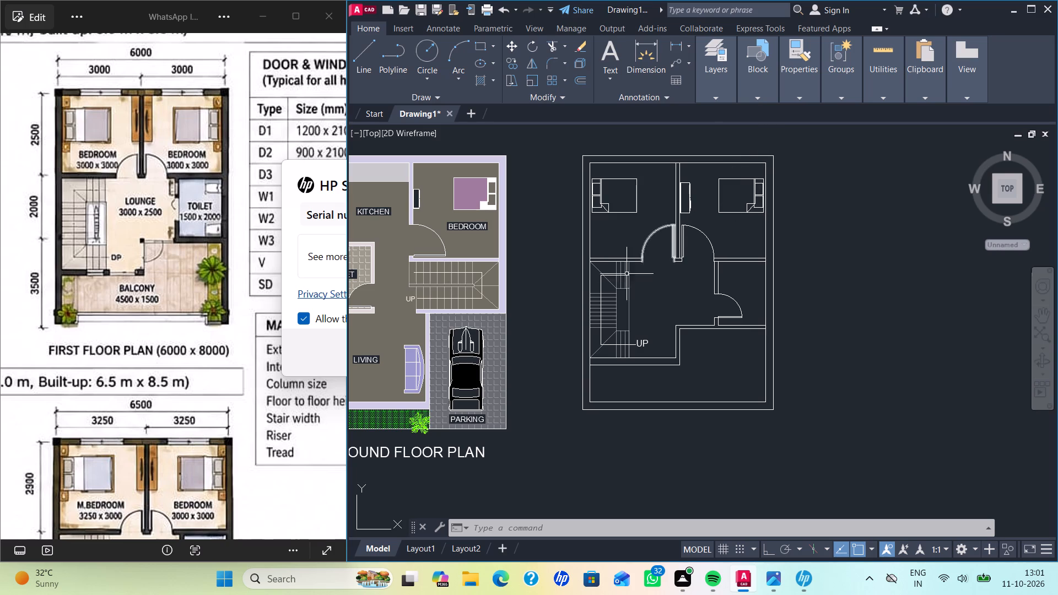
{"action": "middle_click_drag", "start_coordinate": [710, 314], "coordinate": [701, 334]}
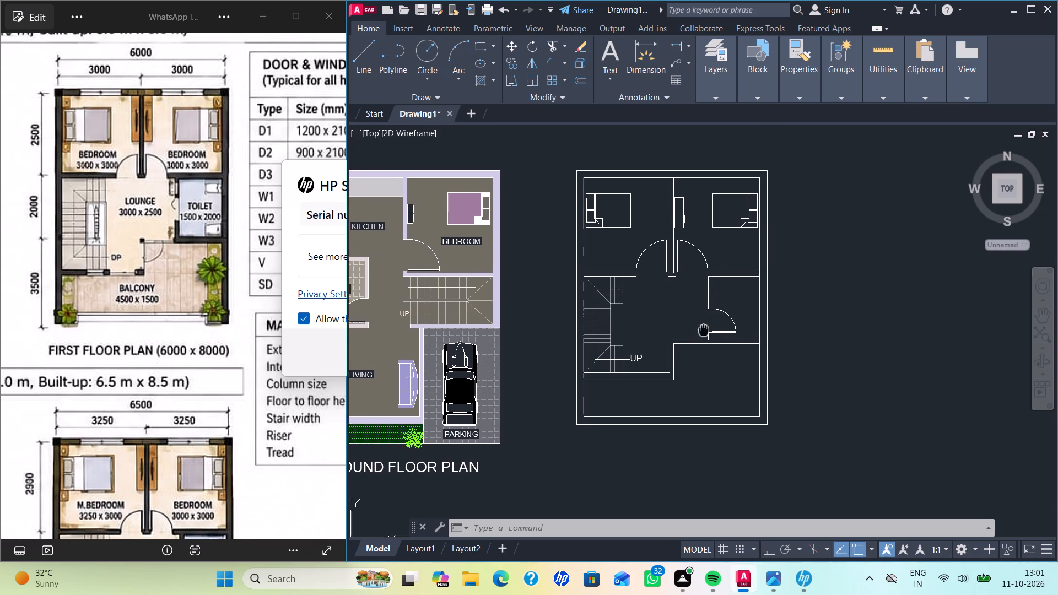
Add the single-line text BEDROOM at rotation 0 below the bed in the left-hand bedroom, picking its height freehand.
{"action": "middle_click_drag", "start_coordinate": [701, 334], "coordinate": [700, 337]}
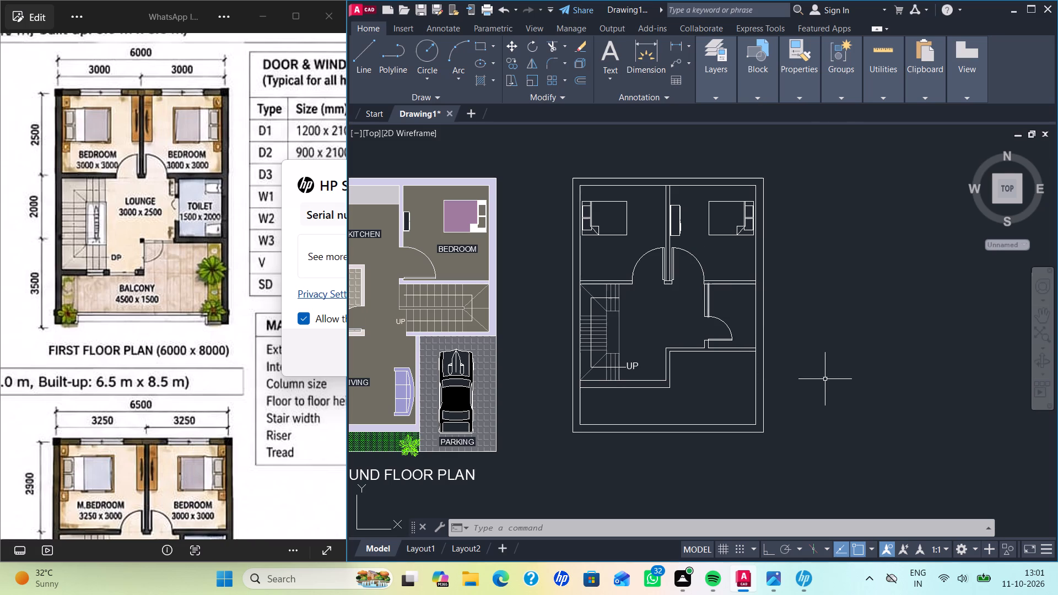
{"action": "type", "text": "DT"}
{"action": "key", "text": "Return"}
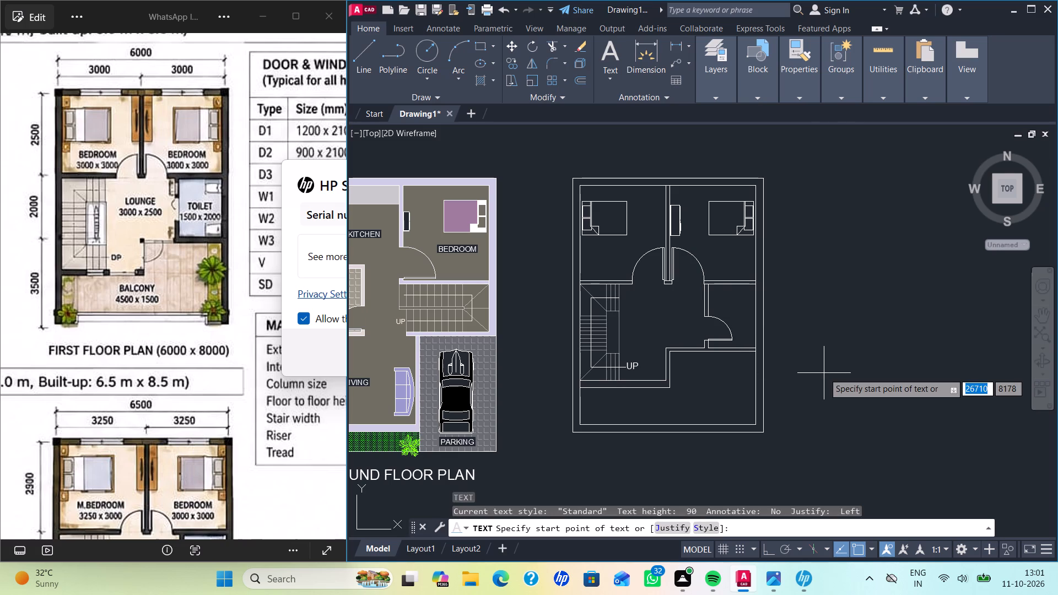
{"action": "scroll", "coordinate": [612, 275], "scroll_direction": "up", "scroll_amount": 2}
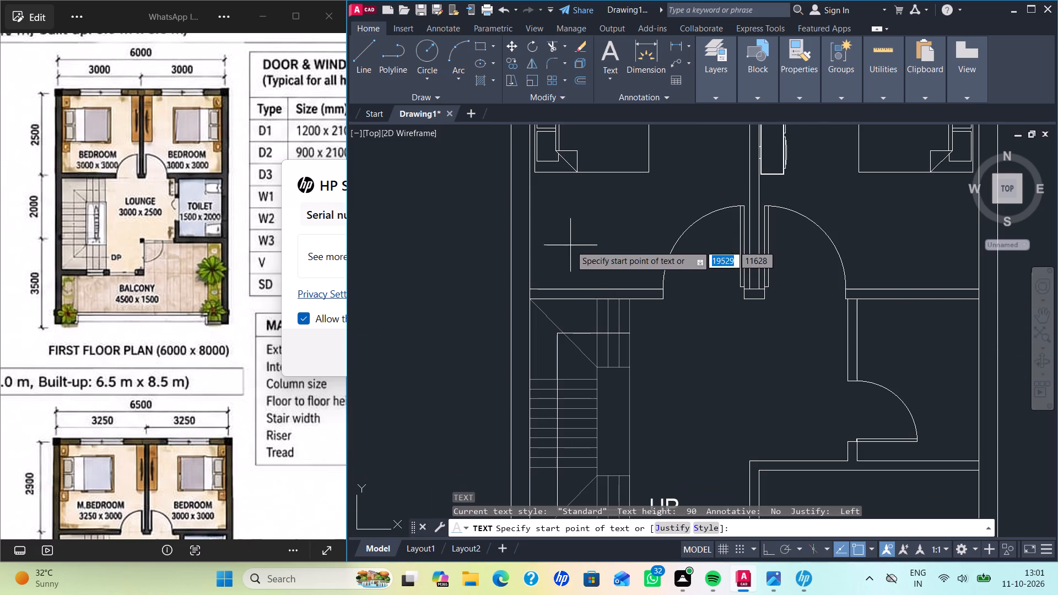
{"action": "left_click", "coordinate": [568, 244]}
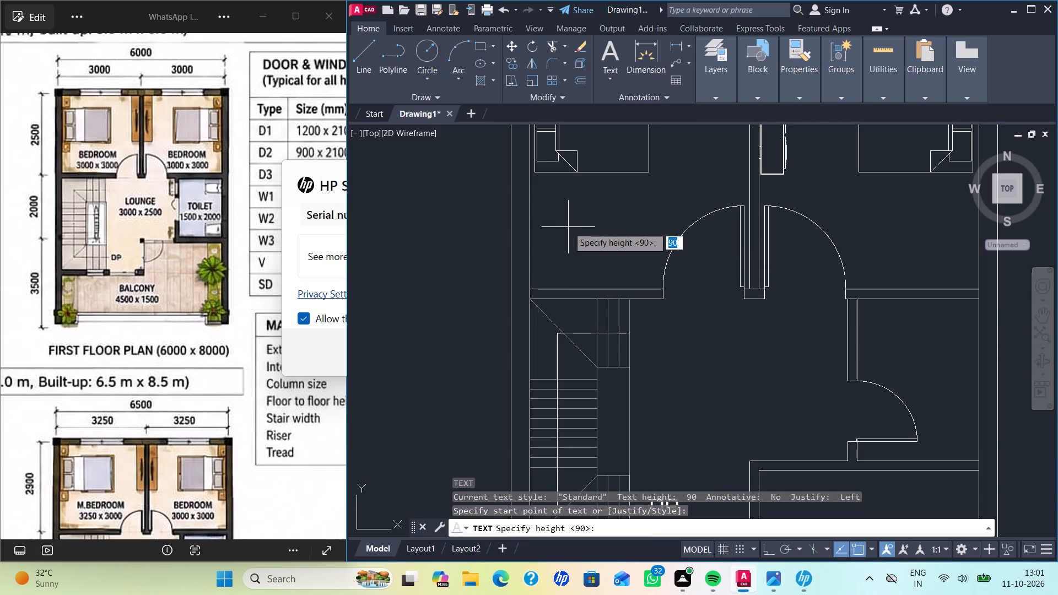
{"action": "left_click", "coordinate": [568, 227]}
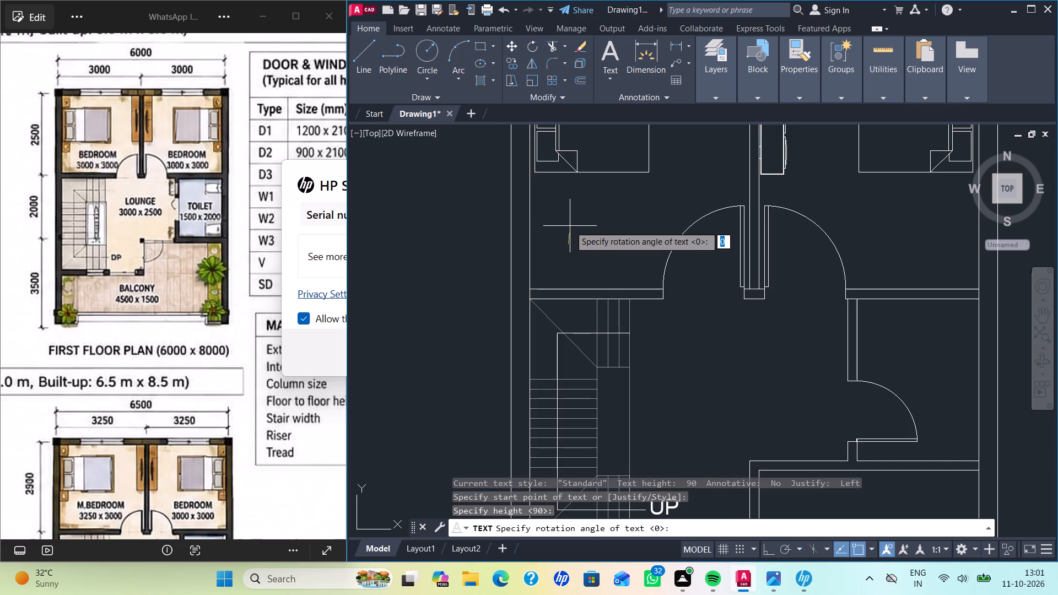
{"action": "key", "text": "Return"}
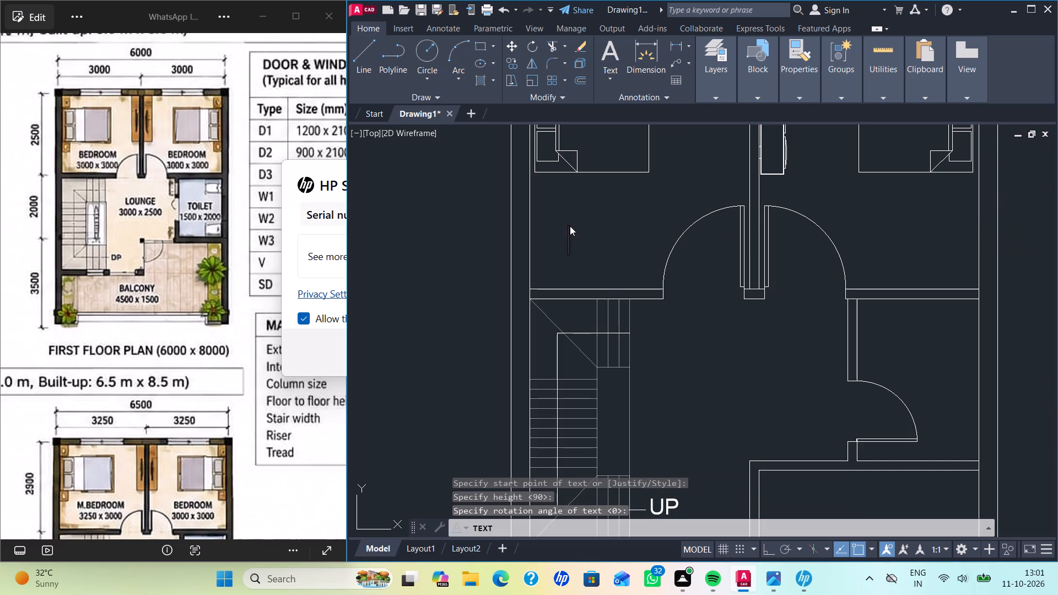
{"action": "type", "text": "BEDR"}
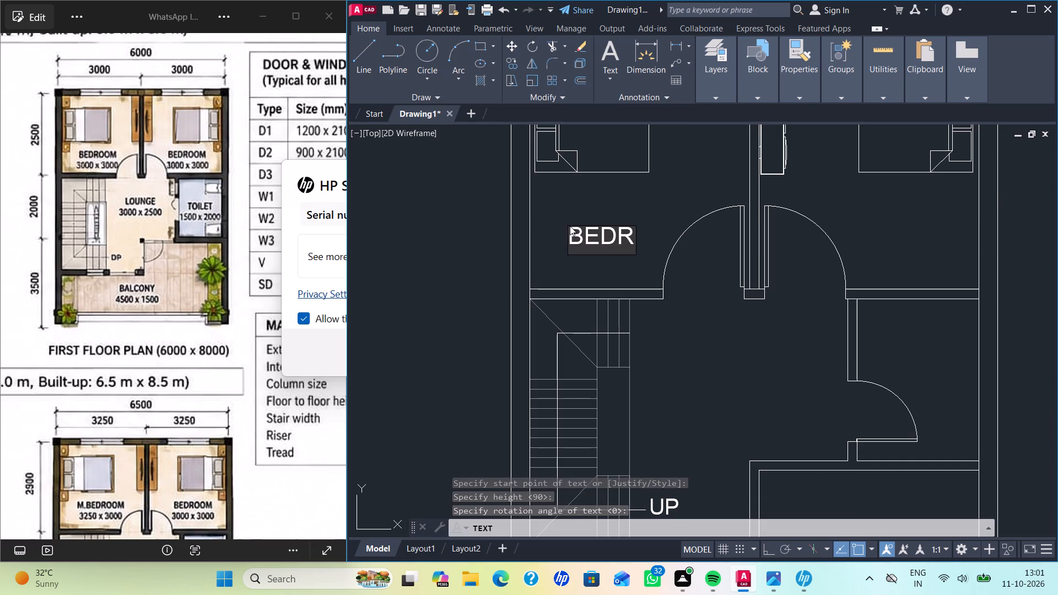
{"action": "type", "text": "OOM"}
{"action": "key", "text": "Return"}
{"action": "key", "text": "Return"}
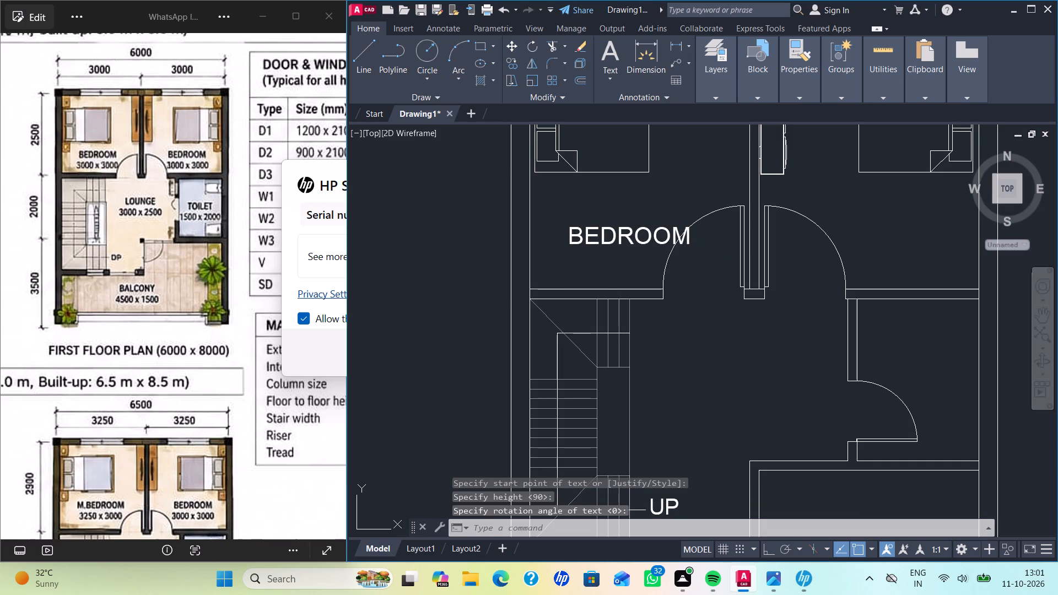
Shift the BEDROOM label by its insertion point slightly toward the left outer wall, away from the door swing.
{"action": "left_click", "coordinate": [611, 237]}
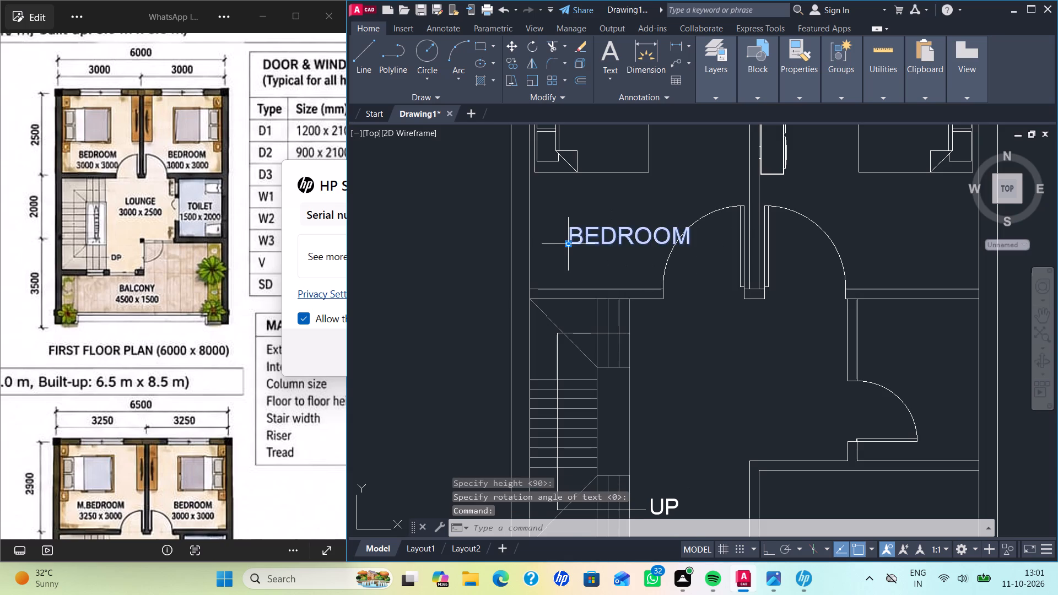
{"action": "left_click", "coordinate": [566, 247]}
{"action": "left_click", "coordinate": [548, 236]}
{"action": "scroll", "coordinate": [585, 258], "scroll_direction": "down", "scroll_amount": 4}
{"action": "scroll", "coordinate": [662, 288], "scroll_direction": "up", "scroll_amount": 1}
{"action": "key", "text": "Escape"}
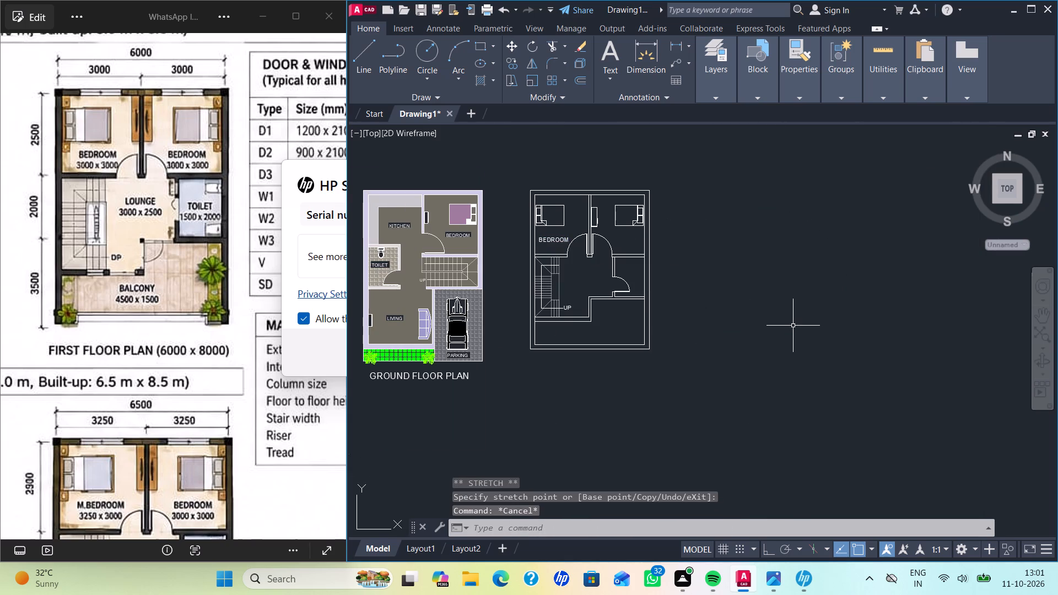
Scale the BEDROOM label down about its insertion point to roughly 73% and shift it about 180 mm toward the room's centre.
{"action": "scroll", "coordinate": [560, 233], "scroll_direction": "up", "scroll_amount": 2}
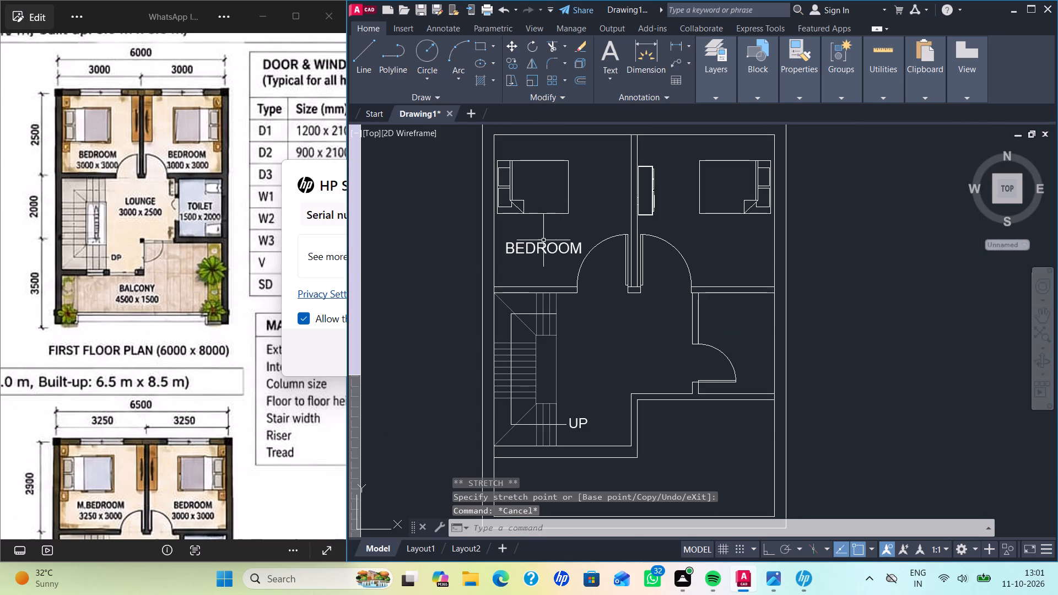
{"action": "left_click", "coordinate": [543, 244]}
{"action": "type", "text": "SC"}
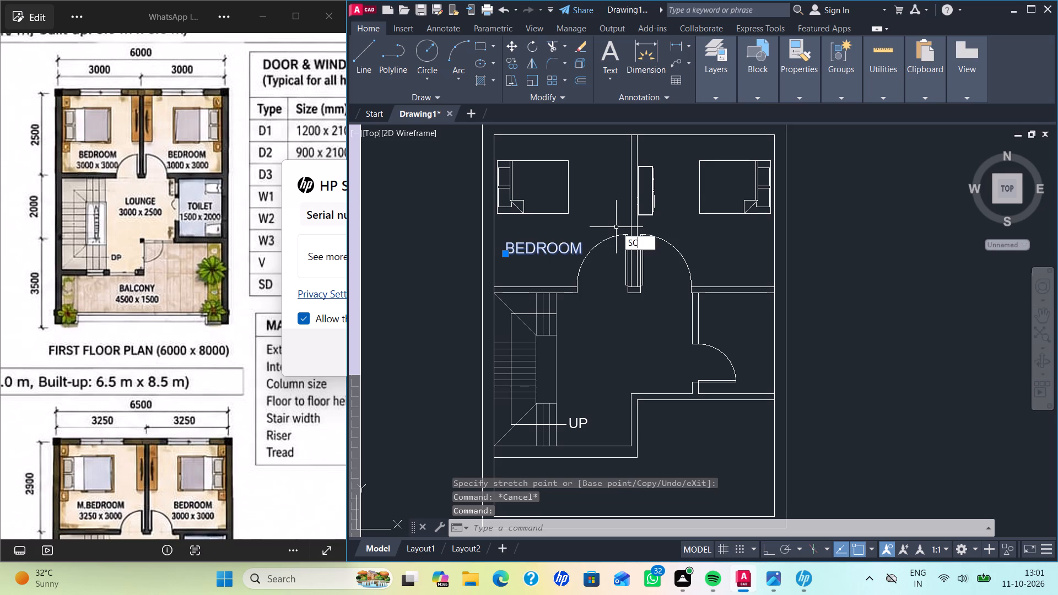
{"action": "key", "text": "Return"}
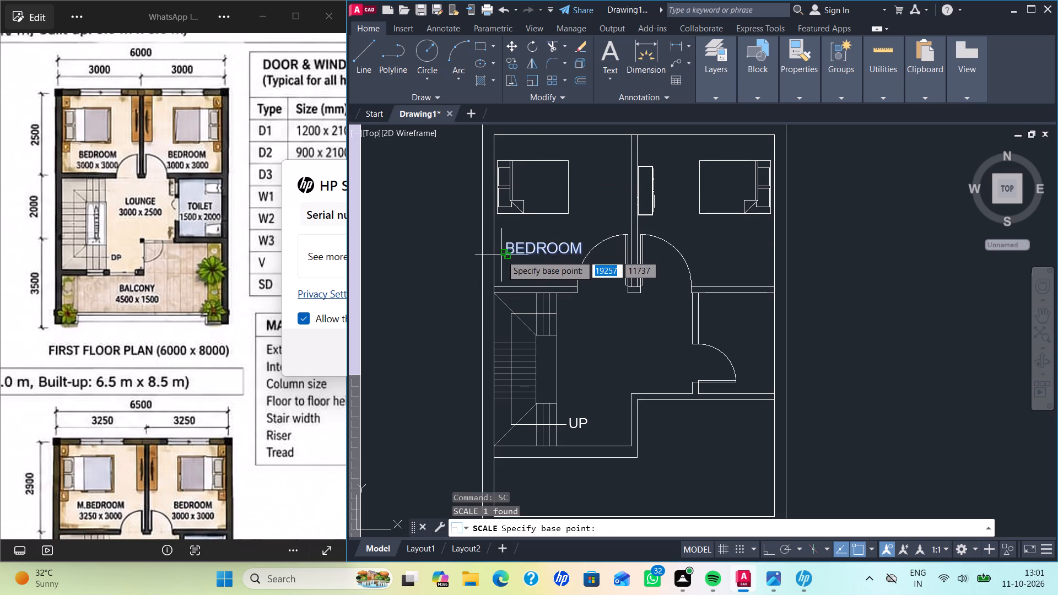
{"action": "left_click", "coordinate": [508, 254]}
{"action": "left_click", "coordinate": [533, 256]}
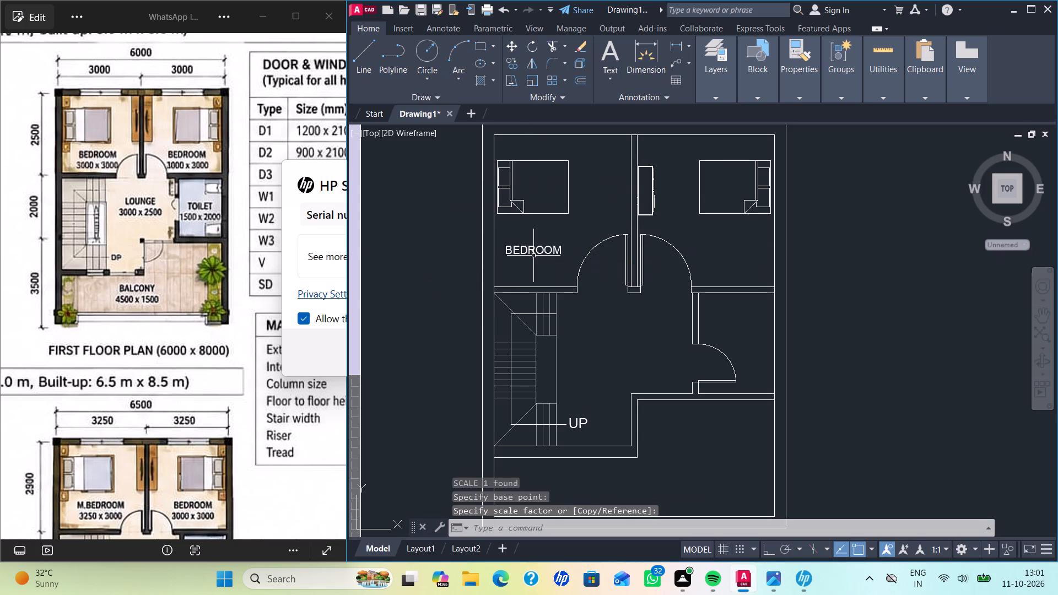
{"action": "left_click", "coordinate": [533, 256]}
{"action": "left_click", "coordinate": [508, 248]}
{"action": "left_click", "coordinate": [504, 253]}
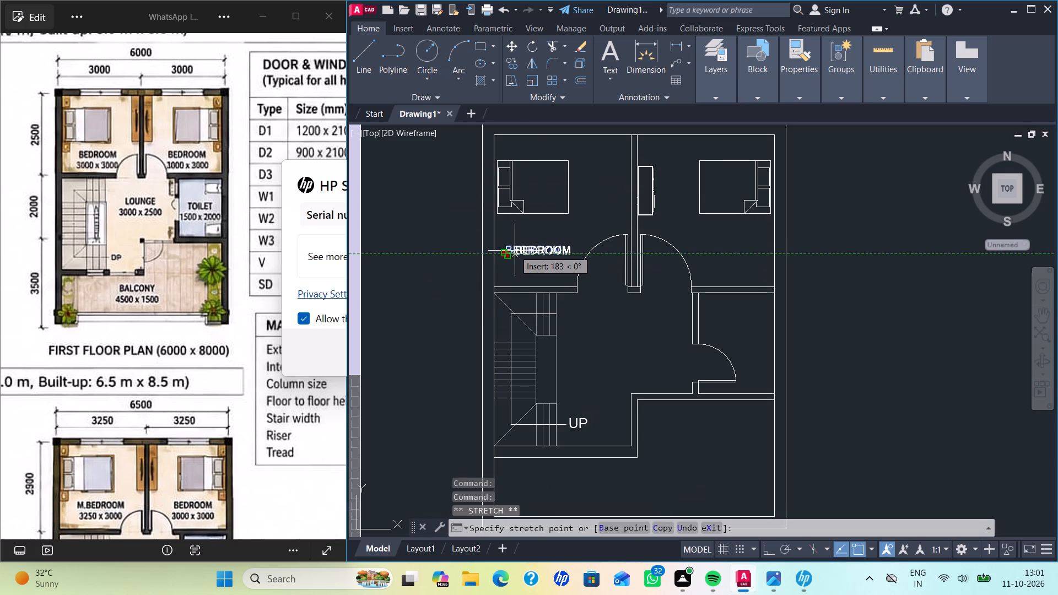
{"action": "left_click", "coordinate": [515, 251]}
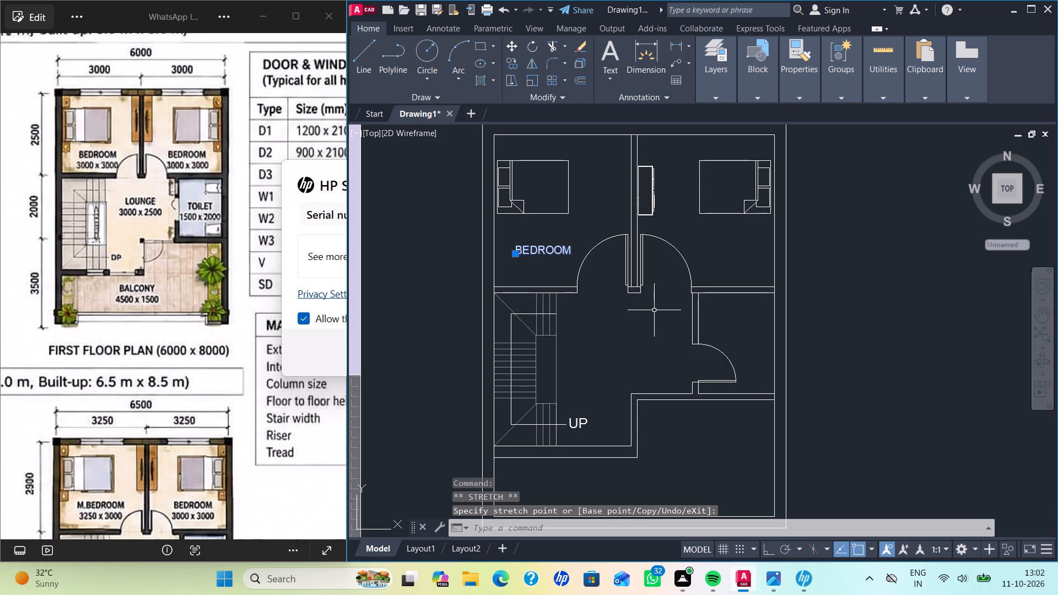
Copy the BEDROOM label from its insertion point into the right-hand bedroom, the toilet, the lounge and the balcony.
{"action": "type", "text": "CO"}
{"action": "key", "text": "Return"}
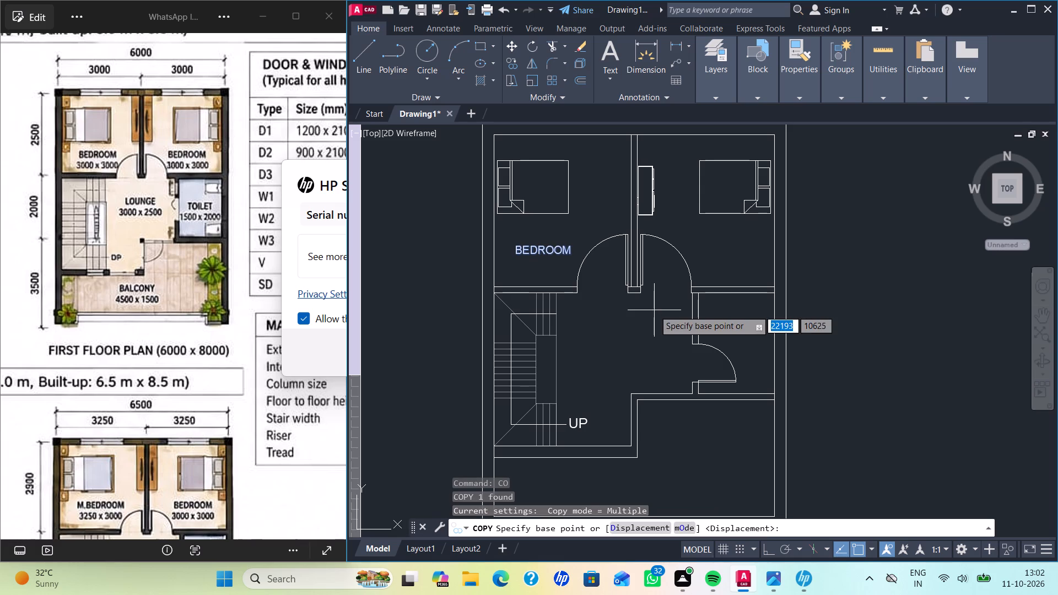
{"action": "left_click", "coordinate": [515, 252]}
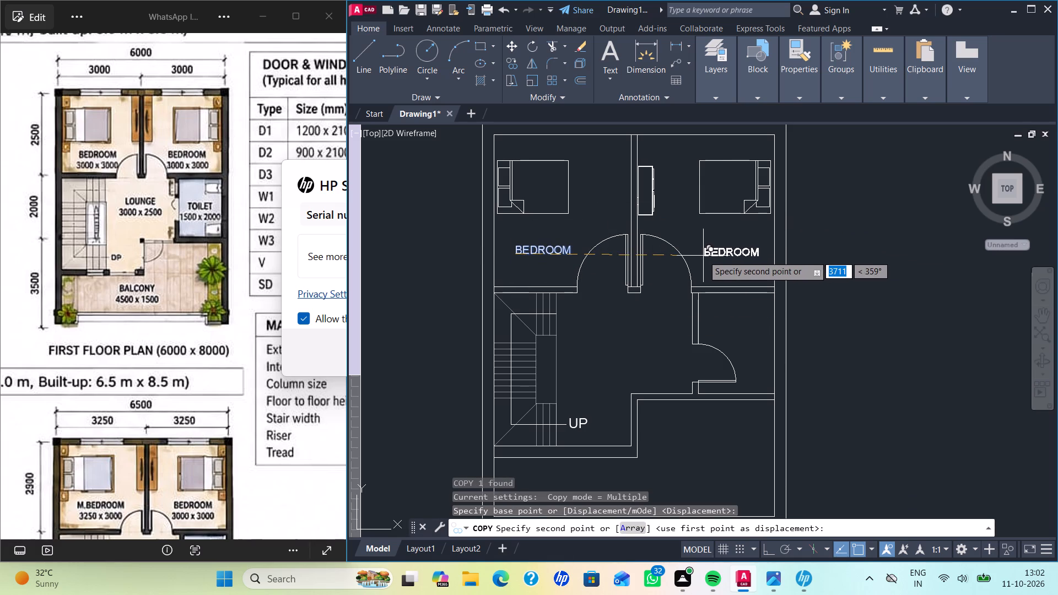
{"action": "left_click", "coordinate": [701, 254]}
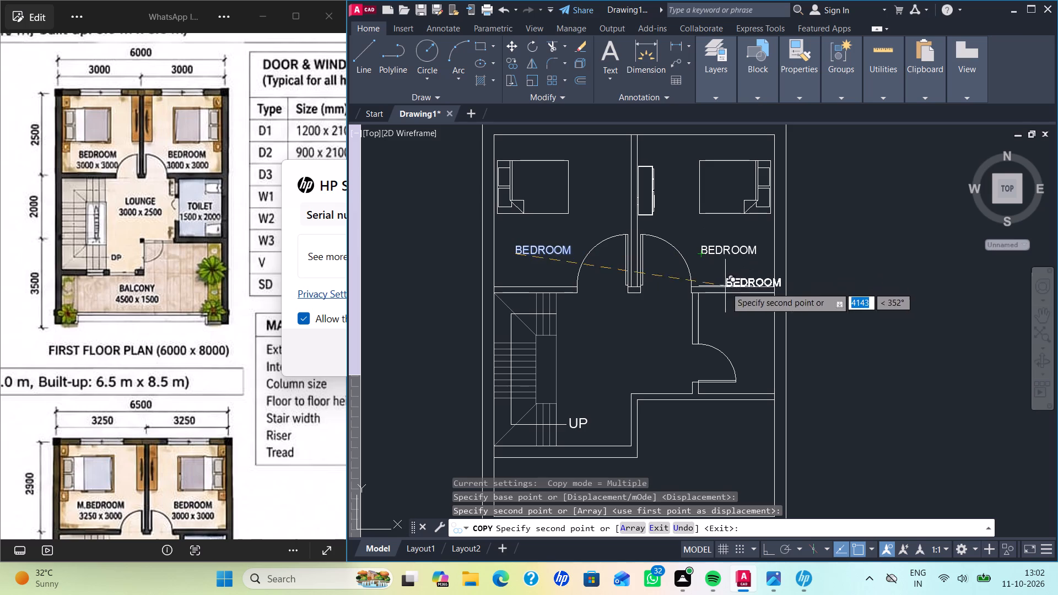
{"action": "scroll", "coordinate": [720, 331], "scroll_direction": "up", "scroll_amount": 2}
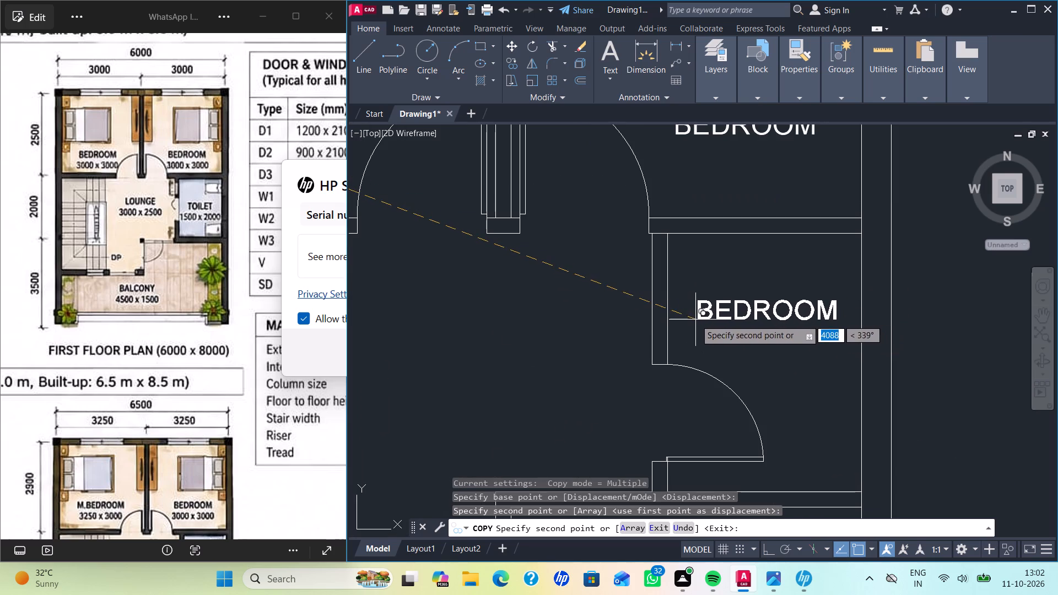
{"action": "left_click", "coordinate": [697, 321]}
{"action": "scroll", "coordinate": [691, 324], "scroll_direction": "down", "scroll_amount": 2}
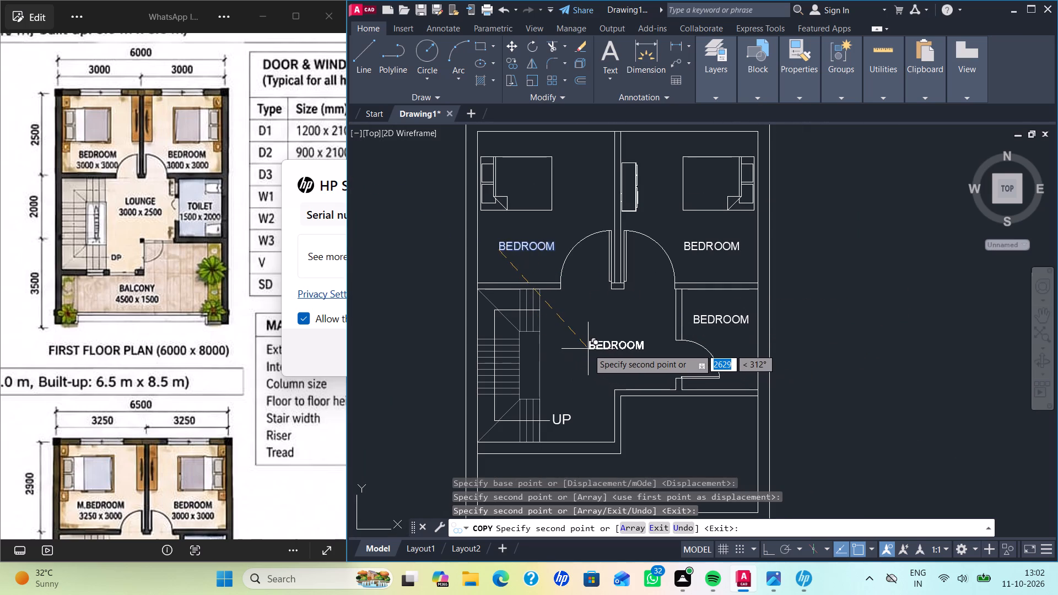
{"action": "left_click", "coordinate": [588, 349]}
{"action": "middle_click_drag", "start_coordinate": [635, 456], "coordinate": [638, 447]}
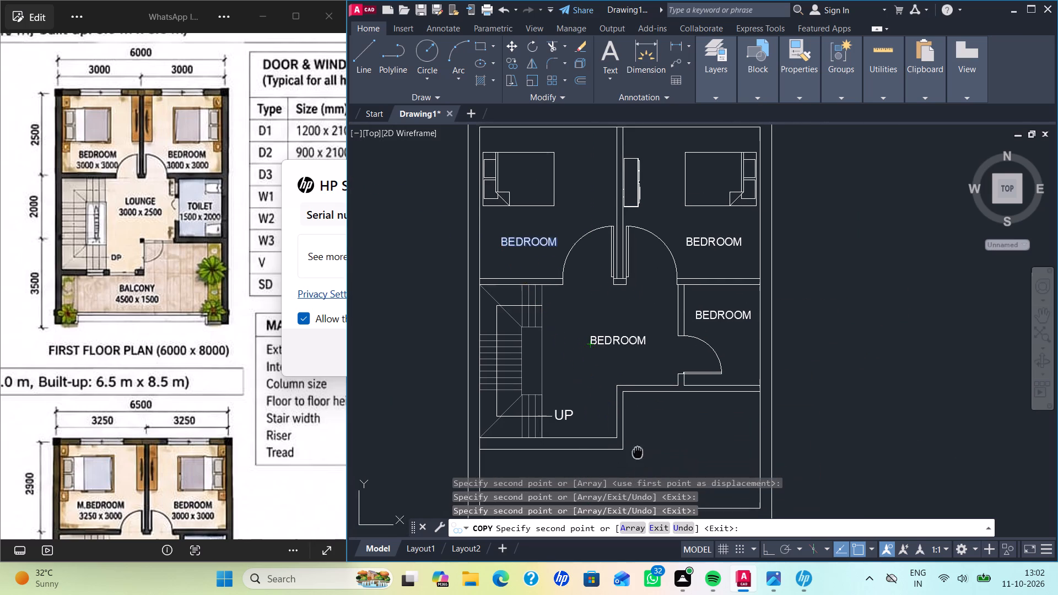
{"action": "middle_click_drag", "start_coordinate": [638, 447], "coordinate": [633, 320]}
{"action": "left_click", "coordinate": [596, 343]}
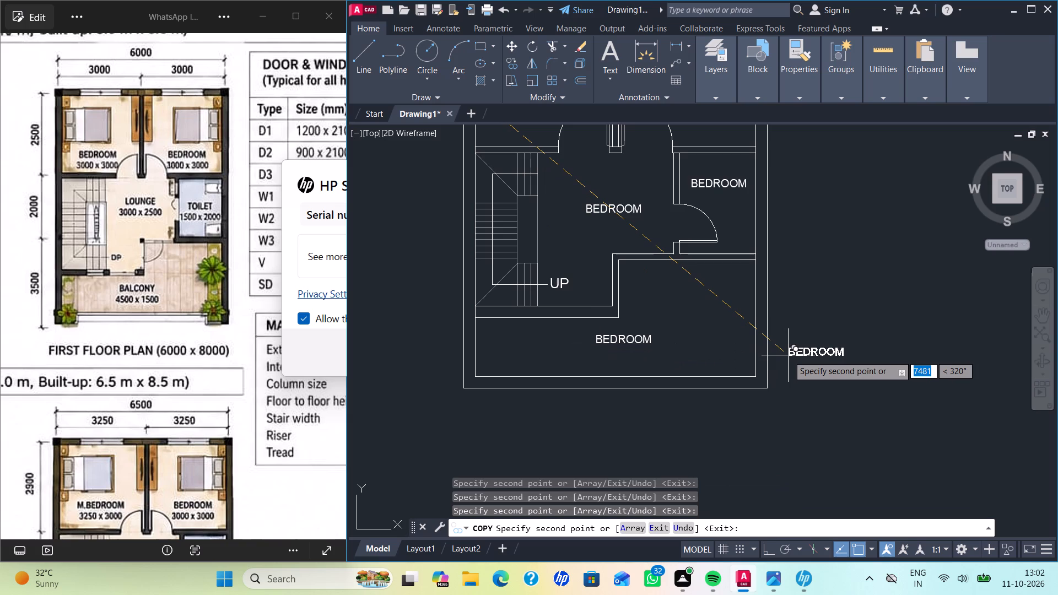
{"action": "key", "text": "Escape"}
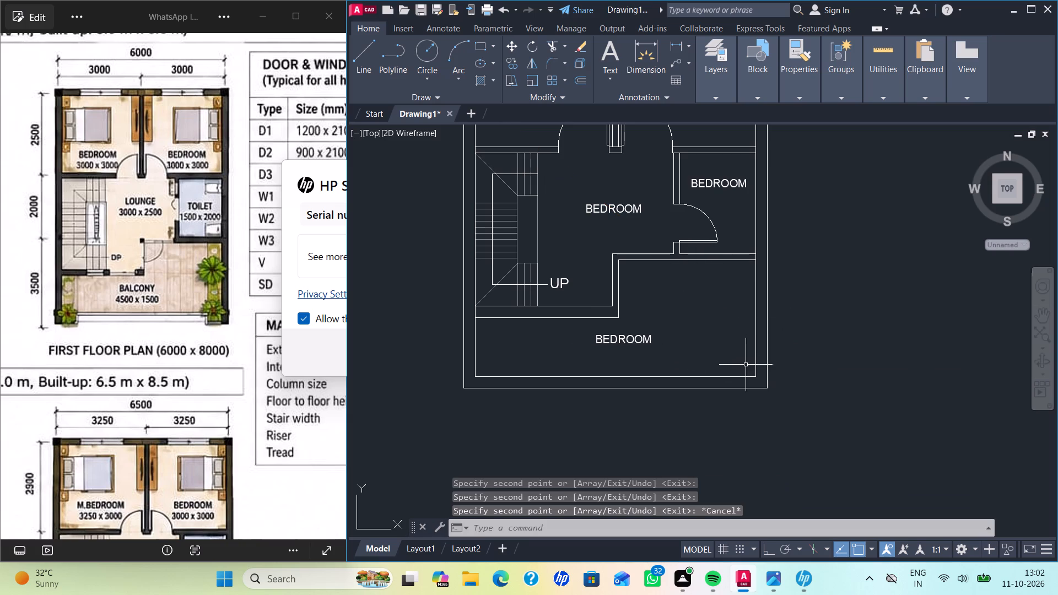
Change the copied label in the central space beside the stairs to LOUNGE.
{"action": "scroll", "coordinate": [802, 385], "scroll_direction": "down", "scroll_amount": 1}
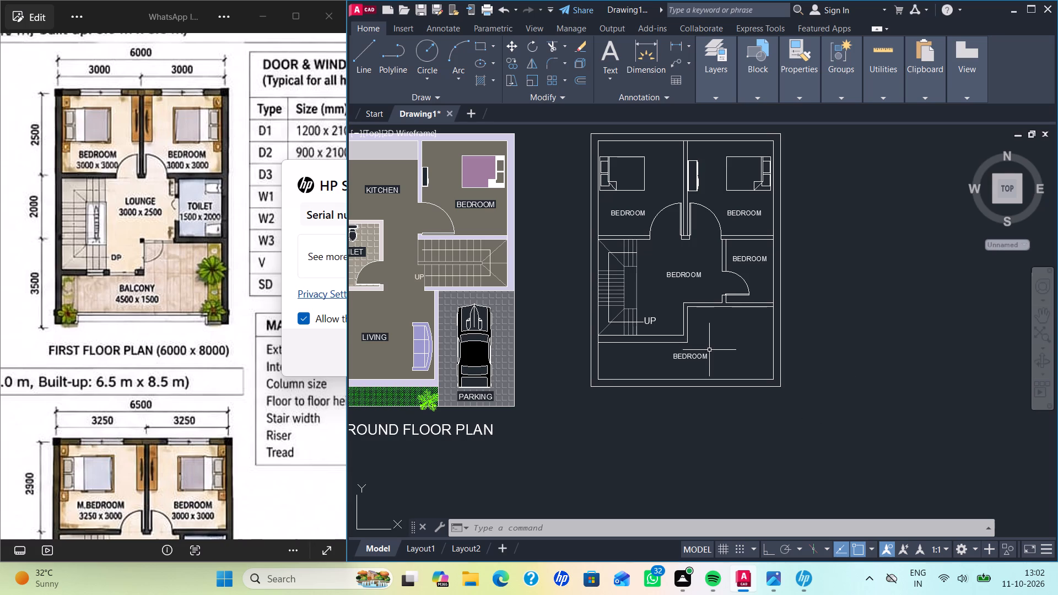
{"action": "scroll", "coordinate": [687, 284], "scroll_direction": "up", "scroll_amount": 1}
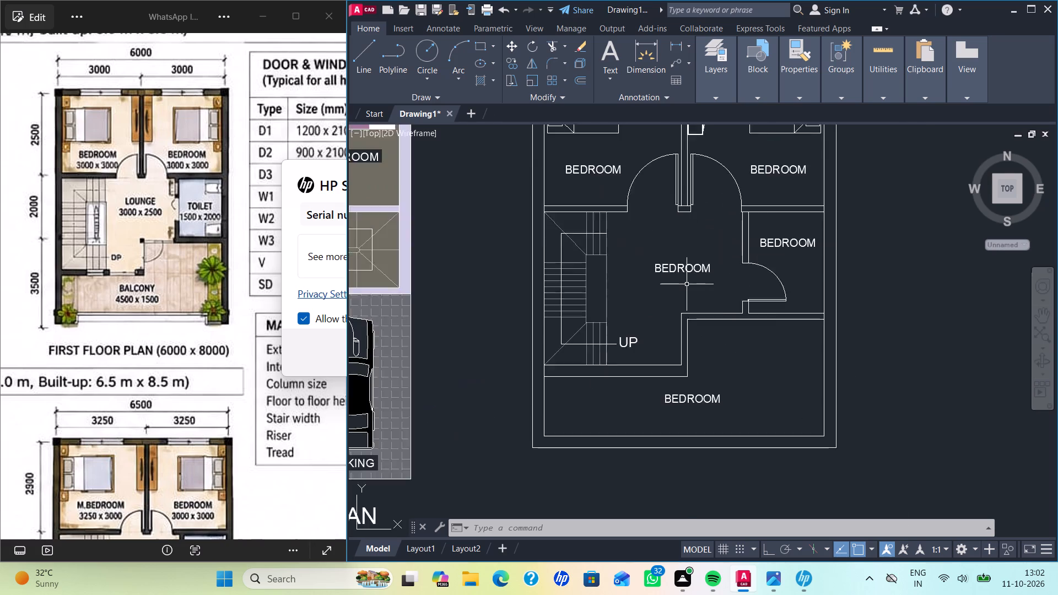
{"action": "scroll", "coordinate": [687, 284], "scroll_direction": "up", "scroll_amount": 2}
{"action": "double_click", "coordinate": [683, 242]}
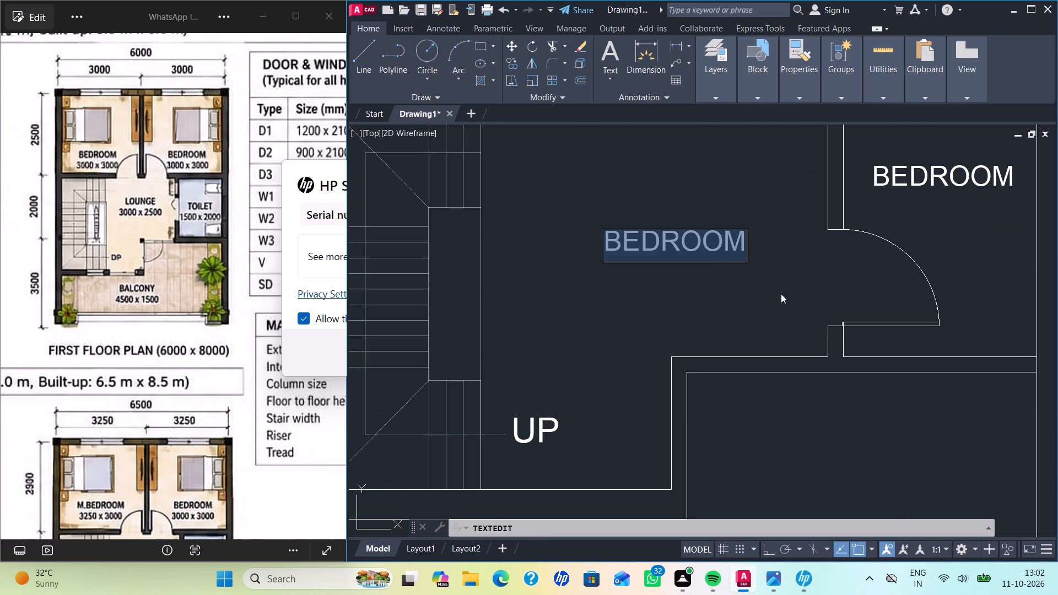
{"action": "type", "text": "LO"}
{"action": "type", "text": "UNGE"}
{"action": "key", "text": "Return"}
{"action": "key", "text": "Return"}
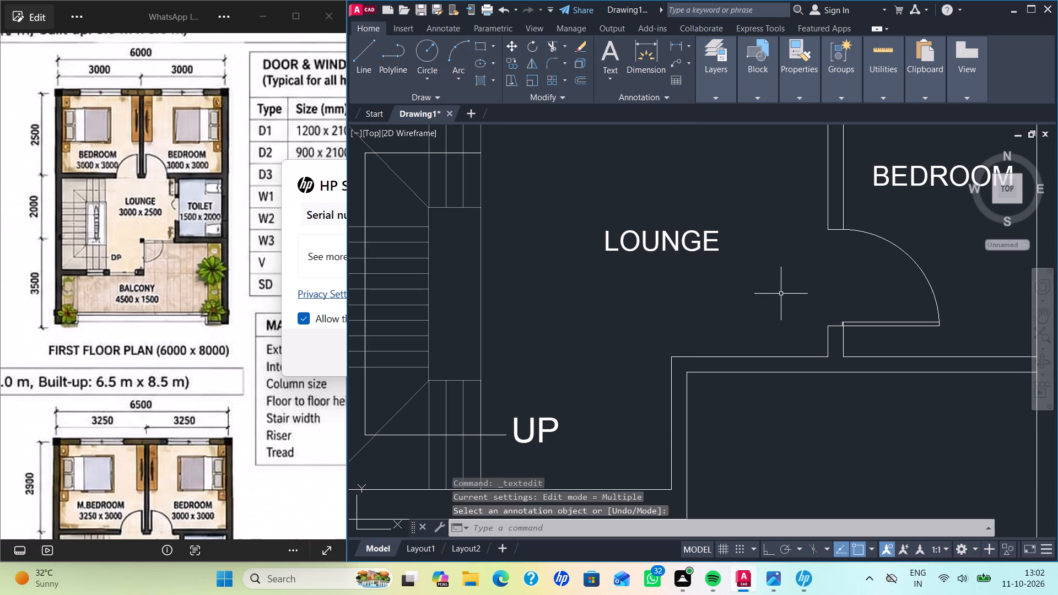
Change the copied label in the small room with the door off the lounge to TOILET.
{"action": "scroll", "coordinate": [834, 226], "scroll_direction": "down", "scroll_amount": 2}
{"action": "scroll", "coordinate": [892, 203], "scroll_direction": "up", "scroll_amount": 3}
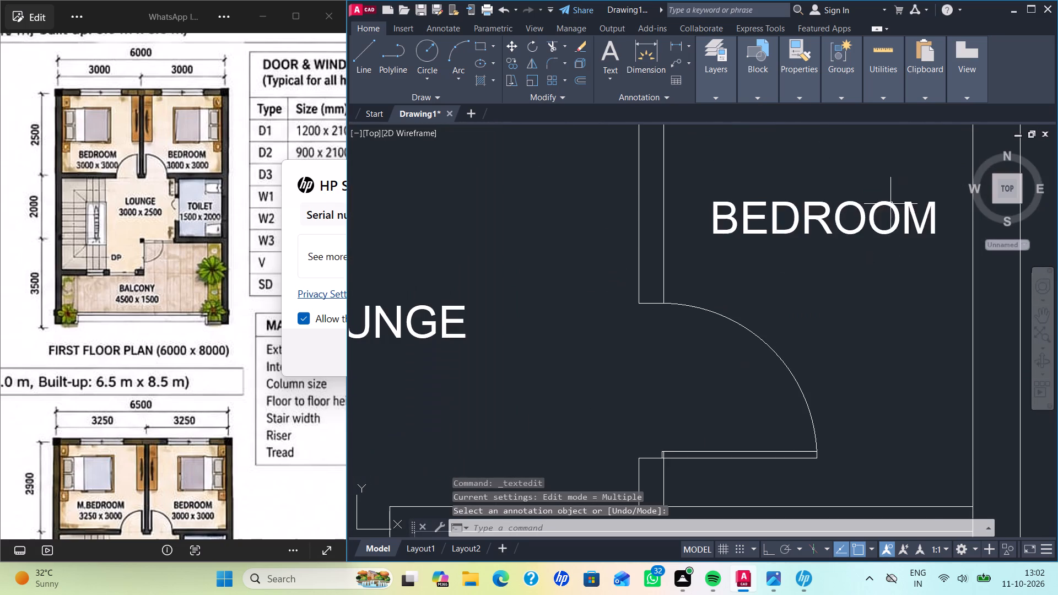
{"action": "double_click", "coordinate": [848, 206]}
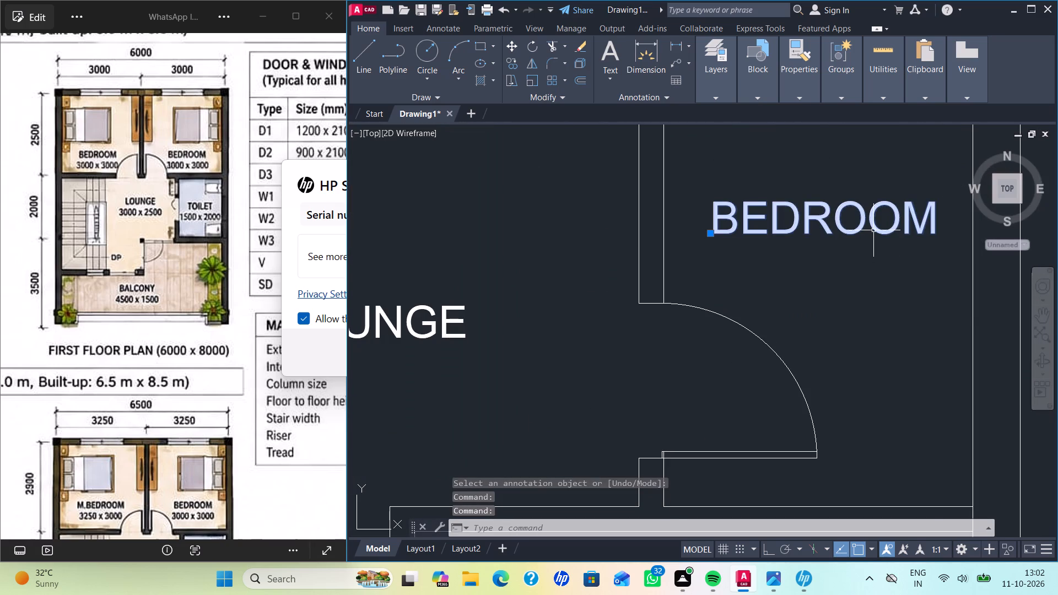
{"action": "double_click", "coordinate": [714, 220]}
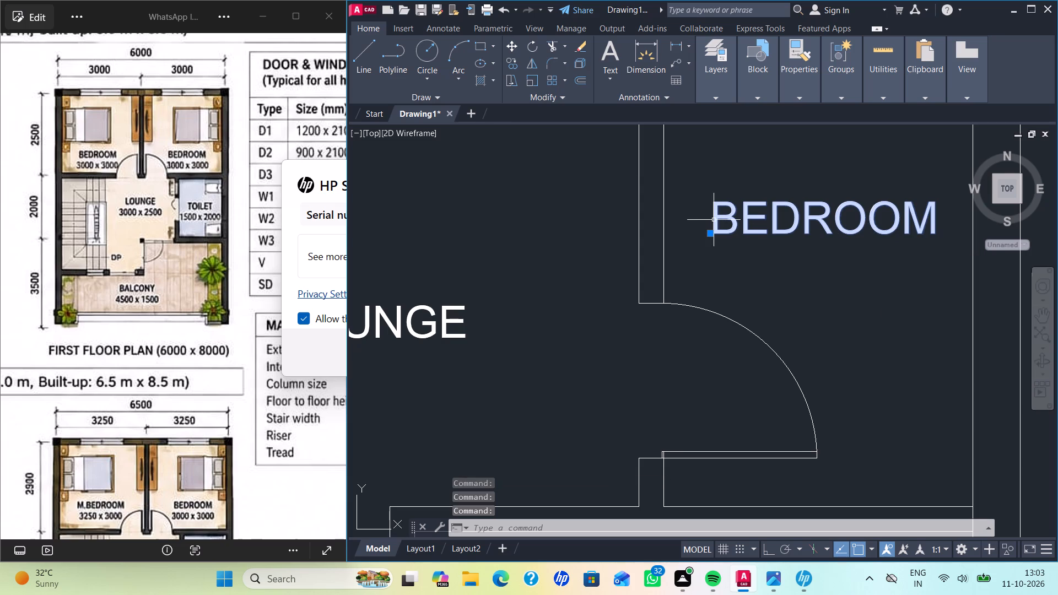
{"action": "type", "text": "TOI;"}
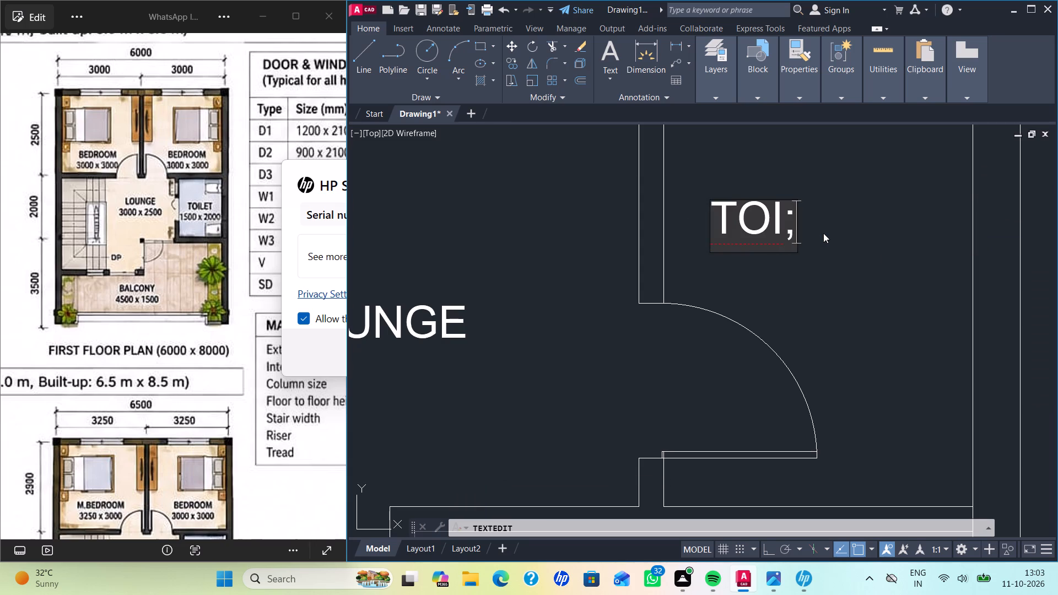
{"action": "key", "text": "BackSpace"}
{"action": "type", "text": "LET"}
{"action": "key", "text": "Return"}
{"action": "key", "text": "Return"}
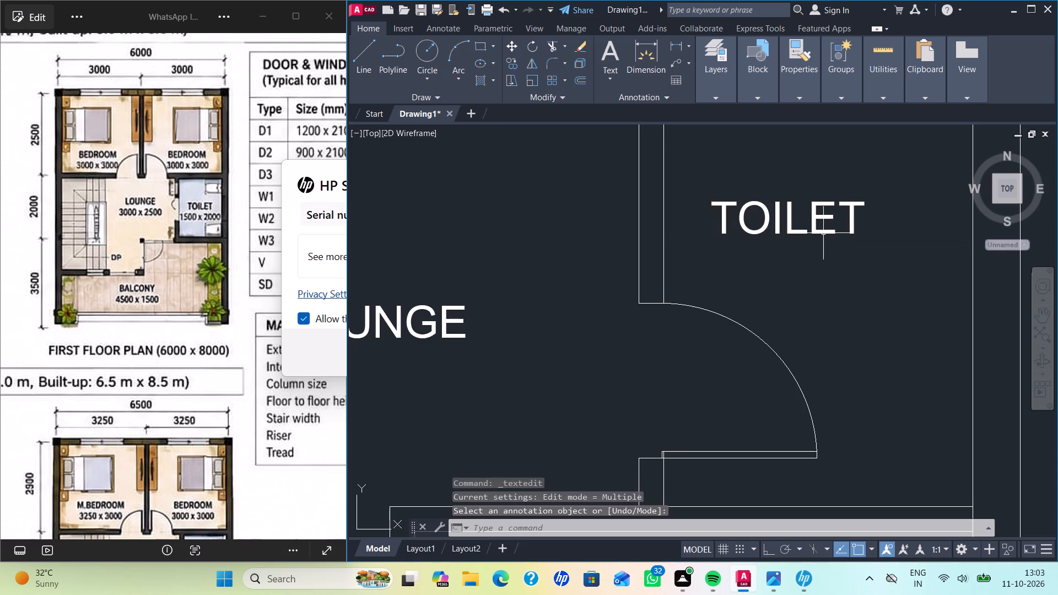
Change the copied BEDROOM label in the lower space beneath the stairs and lounge to BALCONY.
{"action": "scroll", "coordinate": [953, 397], "scroll_direction": "down", "scroll_amount": 2}
{"action": "middle_click_drag", "start_coordinate": [711, 347], "coordinate": [746, 209]}
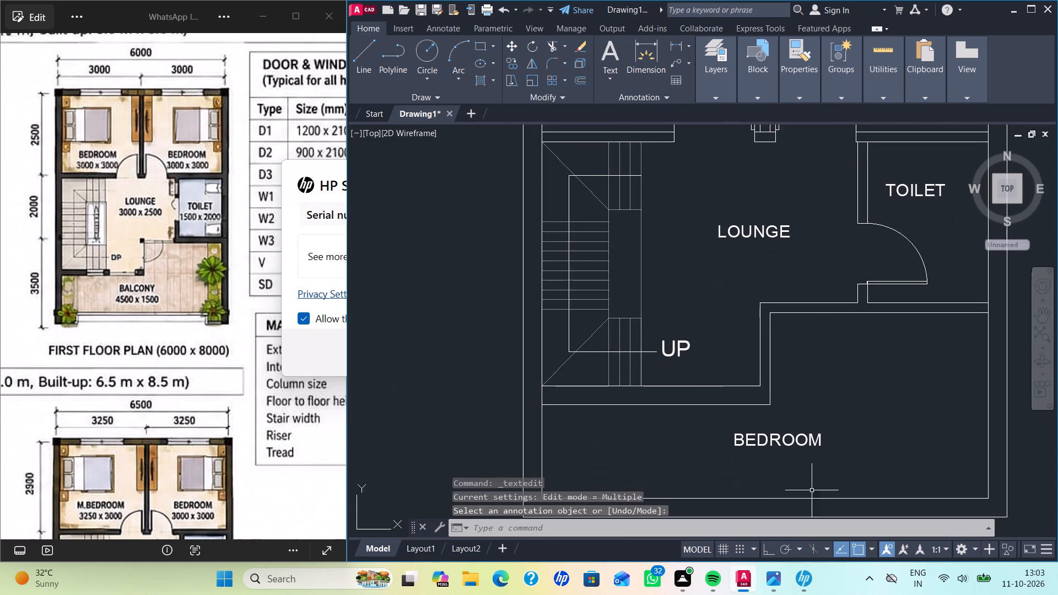
{"action": "middle_click_drag", "start_coordinate": [812, 490], "coordinate": [795, 305]}
{"action": "double_click", "coordinate": [753, 258]}
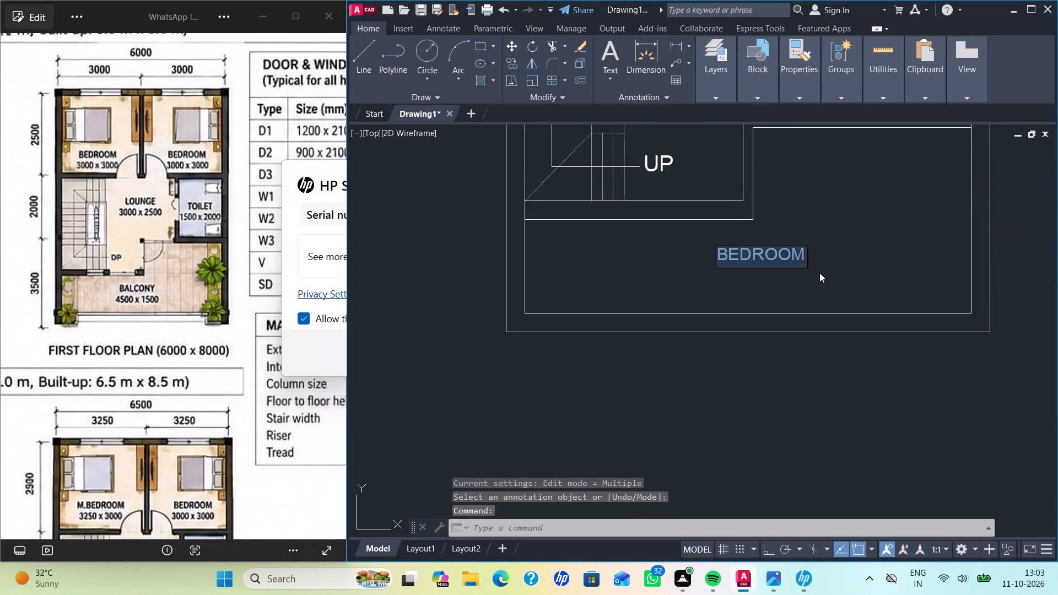
{"action": "type", "text": "BA"}
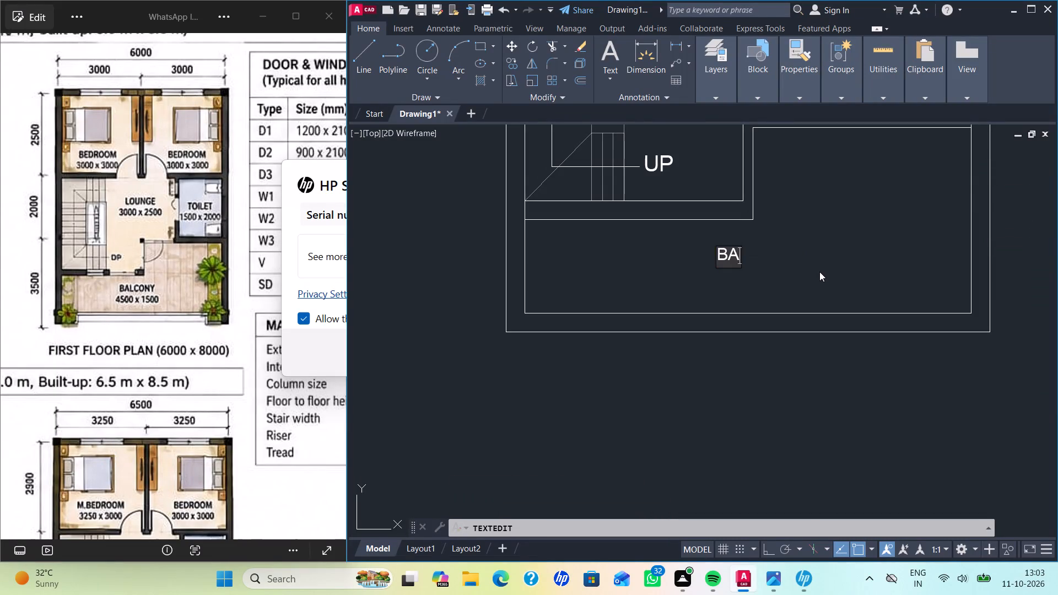
{"action": "type", "text": "LCONY"}
{"action": "key", "text": "Return"}
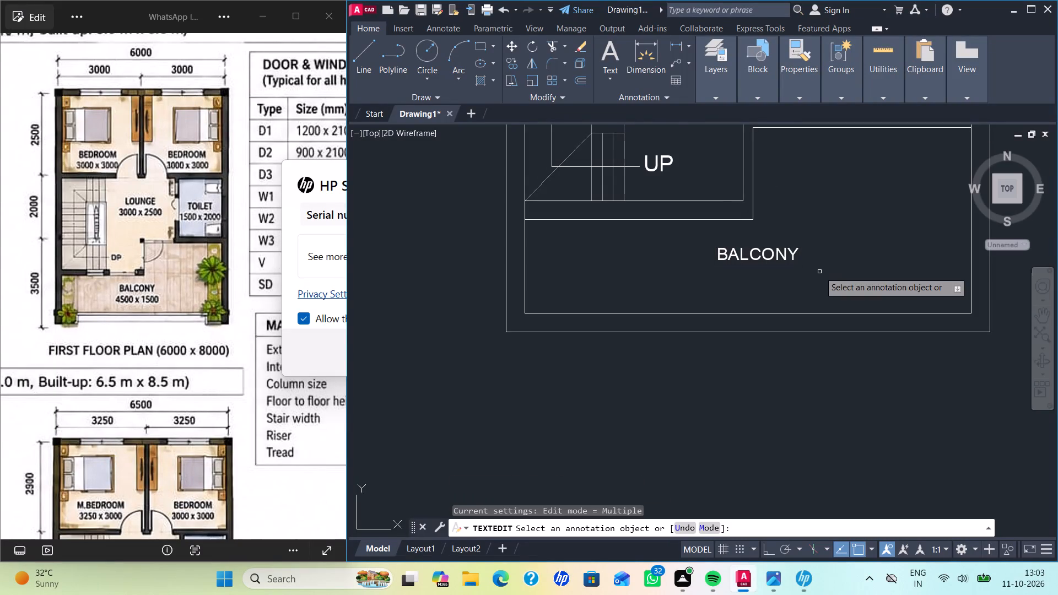
{"action": "scroll", "coordinate": [824, 264], "scroll_direction": "down", "scroll_amount": 2}
{"action": "middle_click_drag", "start_coordinate": [847, 269], "coordinate": [807, 373]}
{"action": "middle_click", "coordinate": [807, 373]}
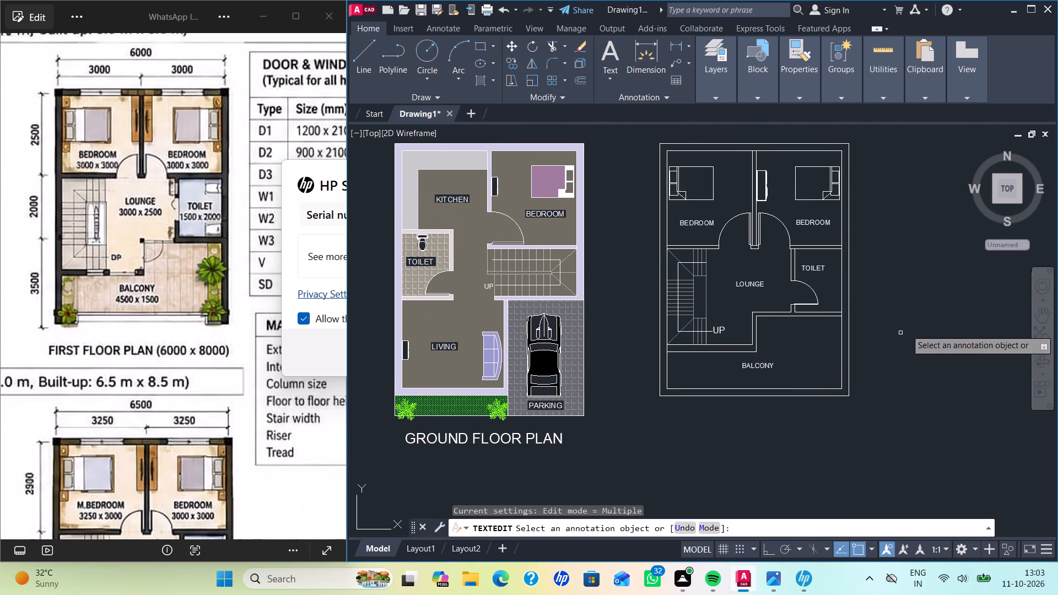
{"action": "scroll", "coordinate": [913, 318], "scroll_direction": "up", "scroll_amount": 1}
{"action": "scroll", "coordinate": [899, 315], "scroll_direction": "down", "scroll_amount": 1}
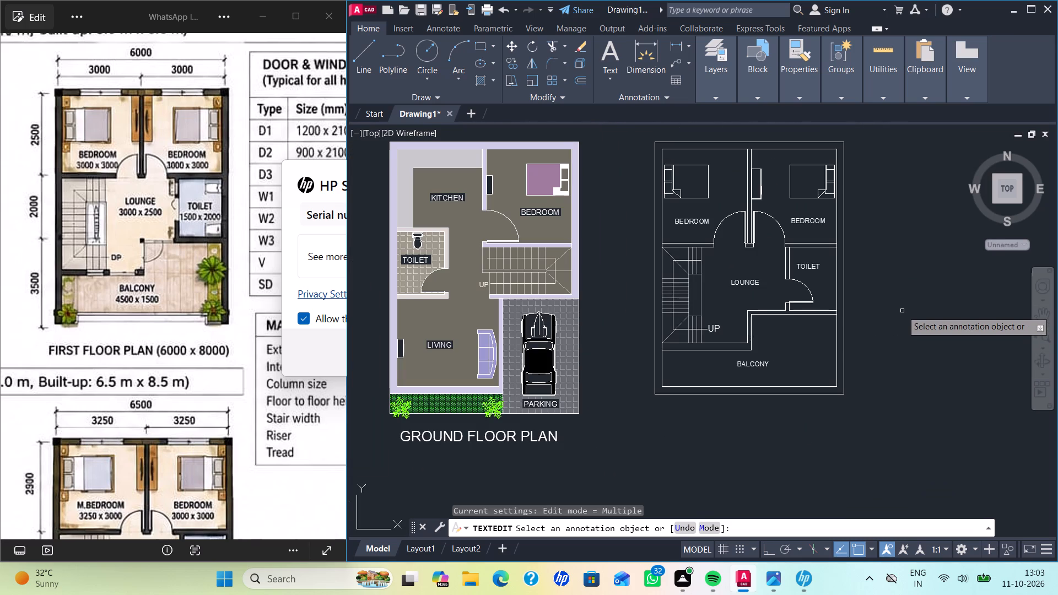
{"action": "key", "text": "Escape"}
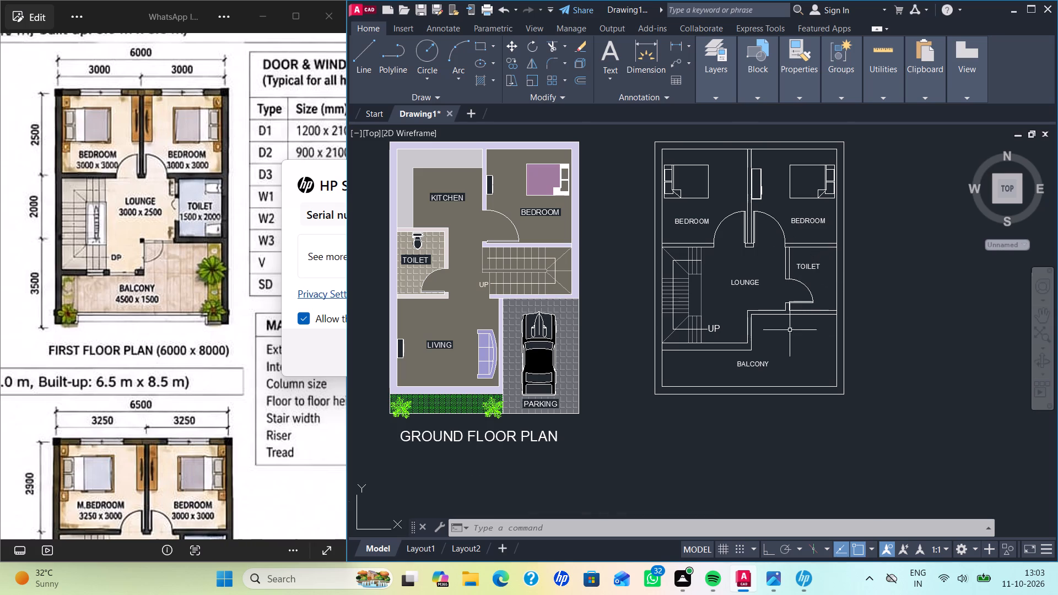
Draw a vertical line about 2308 mm long near the balcony's right end, from the toilet-side wall down to the outer wall's inner edge.
{"action": "scroll", "coordinate": [801, 320], "scroll_direction": "up", "scroll_amount": 1}
{"action": "middle_click_drag", "start_coordinate": [800, 324], "coordinate": [763, 245]}
{"action": "scroll", "coordinate": [789, 309], "scroll_direction": "down", "scroll_amount": 1}
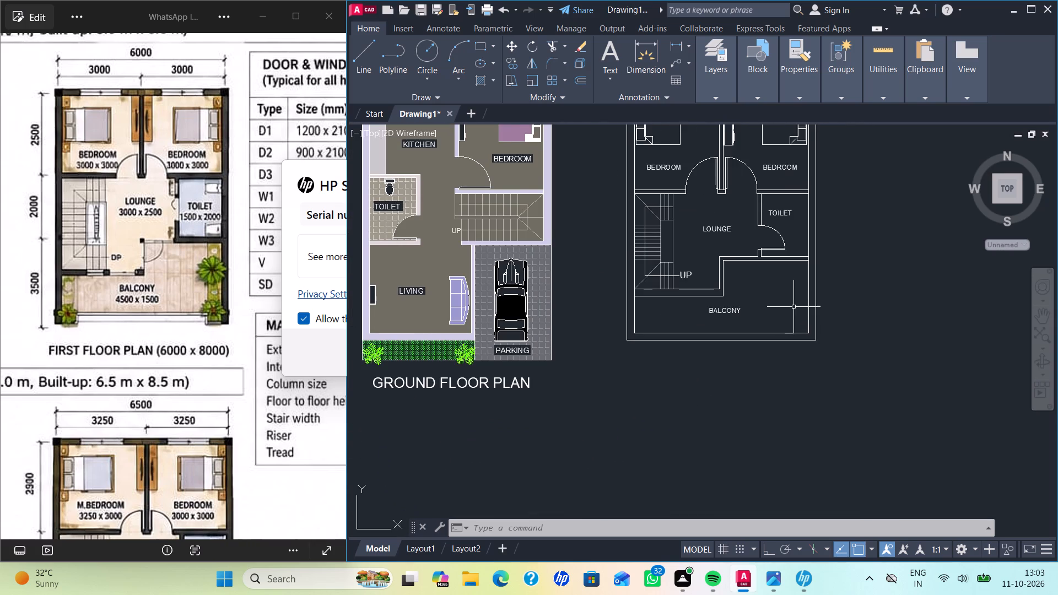
{"action": "middle_click_drag", "start_coordinate": [795, 307], "coordinate": [787, 361]}
{"action": "scroll", "coordinate": [778, 317], "scroll_direction": "up", "scroll_amount": 1}
{"action": "middle_click_drag", "start_coordinate": [786, 339], "coordinate": [779, 268]}
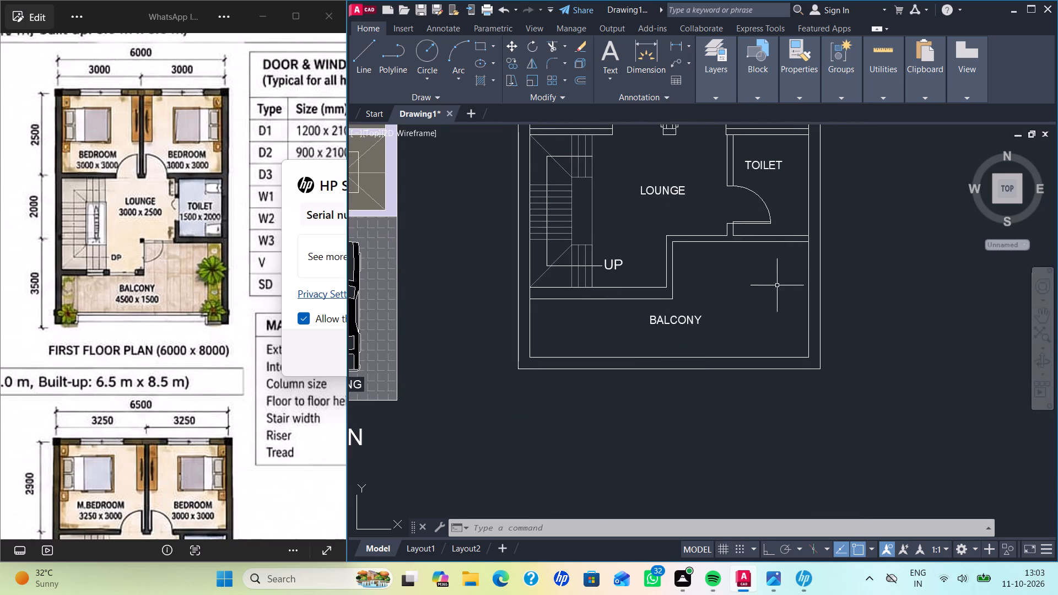
{"action": "scroll", "coordinate": [778, 297], "scroll_direction": "up", "scroll_amount": 1}
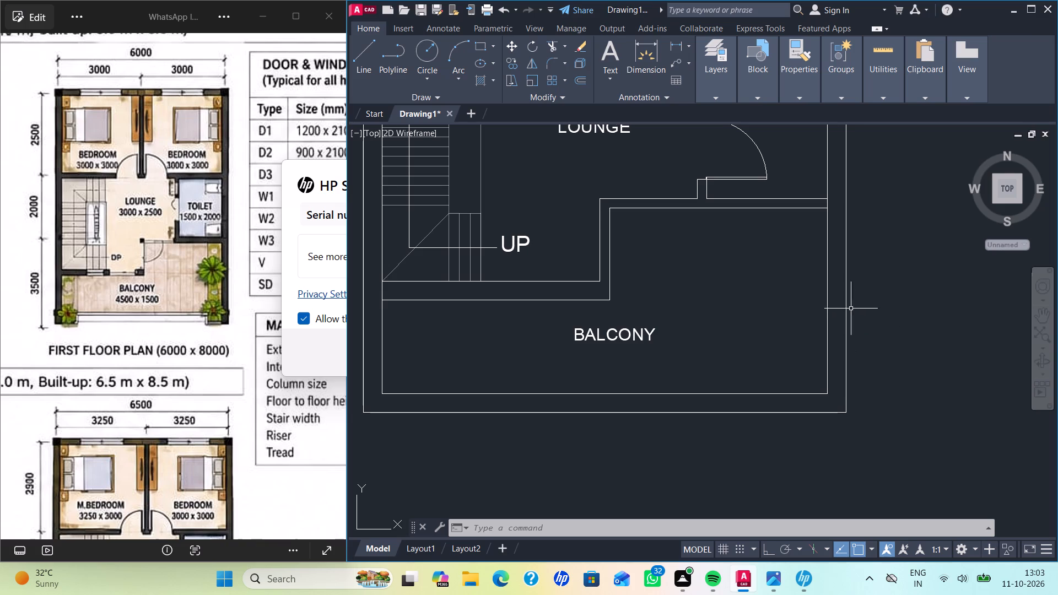
{"action": "key", "text": "l"}
{"action": "key", "text": "Return"}
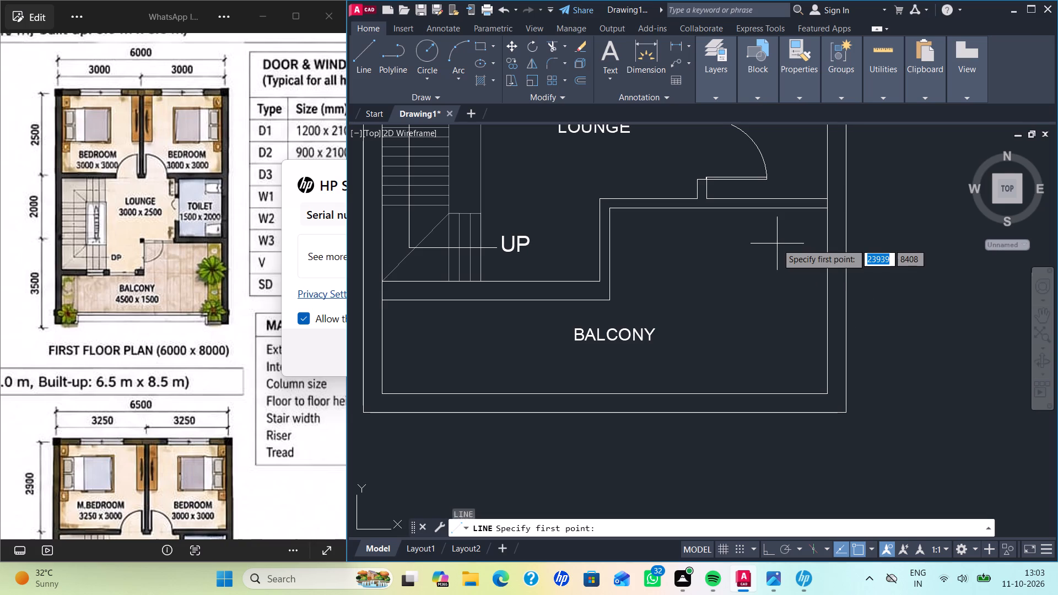
{"action": "left_click", "coordinate": [791, 208]}
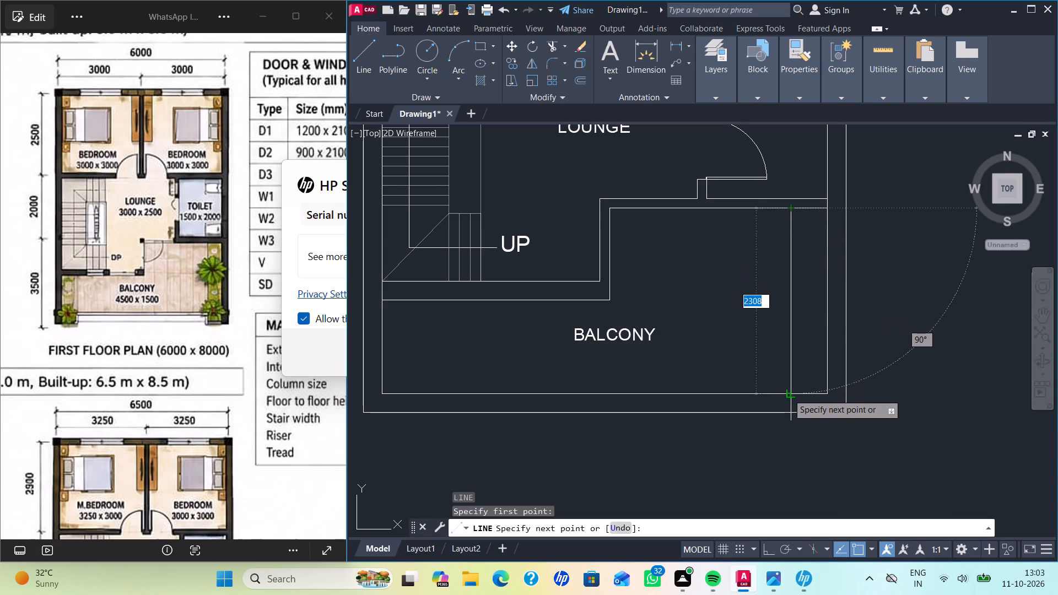
{"action": "left_click", "coordinate": [788, 397]}
{"action": "key", "text": "Return"}
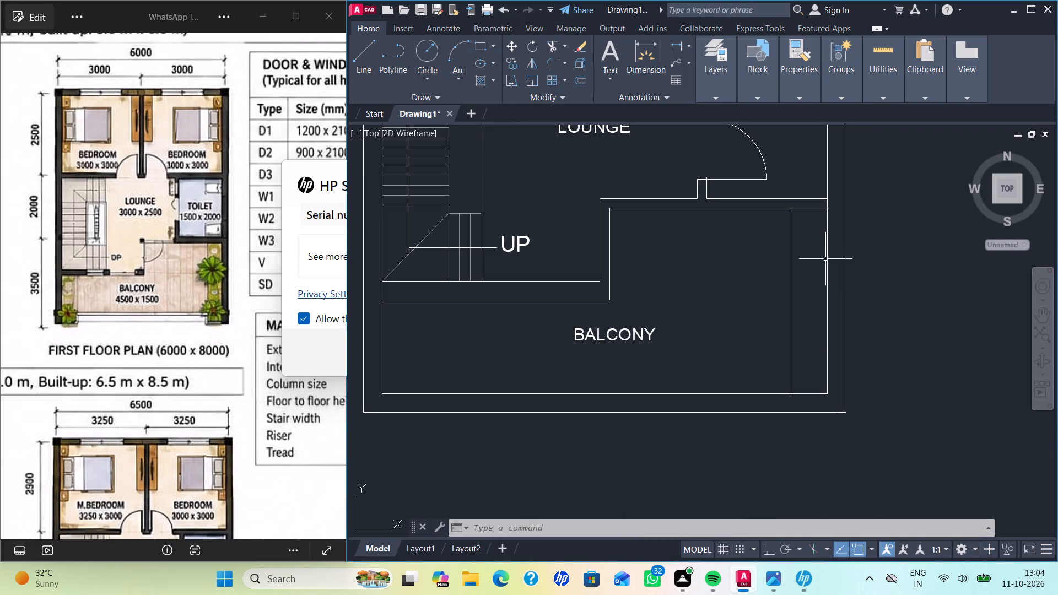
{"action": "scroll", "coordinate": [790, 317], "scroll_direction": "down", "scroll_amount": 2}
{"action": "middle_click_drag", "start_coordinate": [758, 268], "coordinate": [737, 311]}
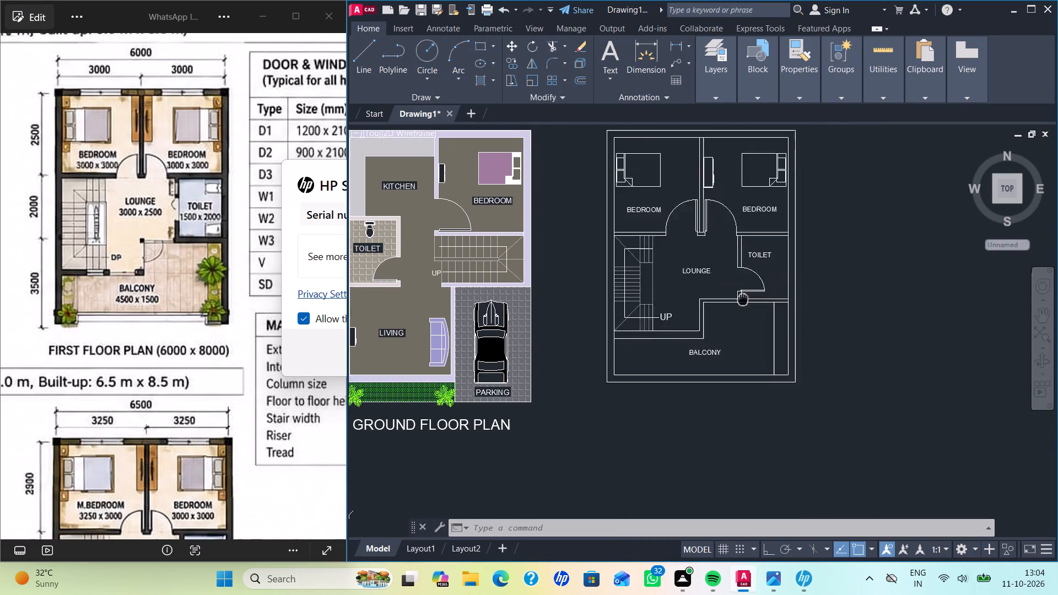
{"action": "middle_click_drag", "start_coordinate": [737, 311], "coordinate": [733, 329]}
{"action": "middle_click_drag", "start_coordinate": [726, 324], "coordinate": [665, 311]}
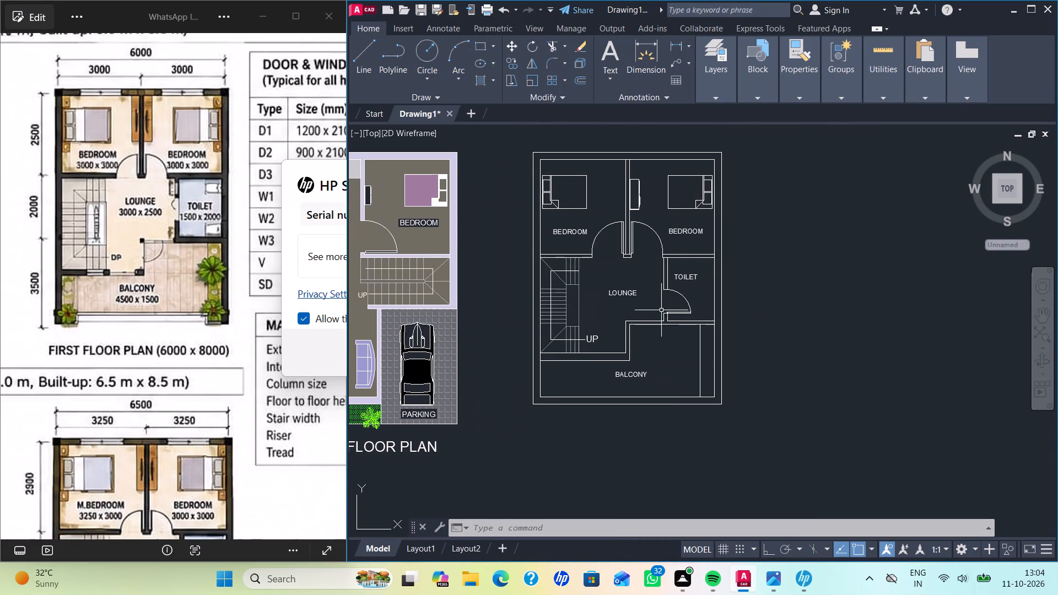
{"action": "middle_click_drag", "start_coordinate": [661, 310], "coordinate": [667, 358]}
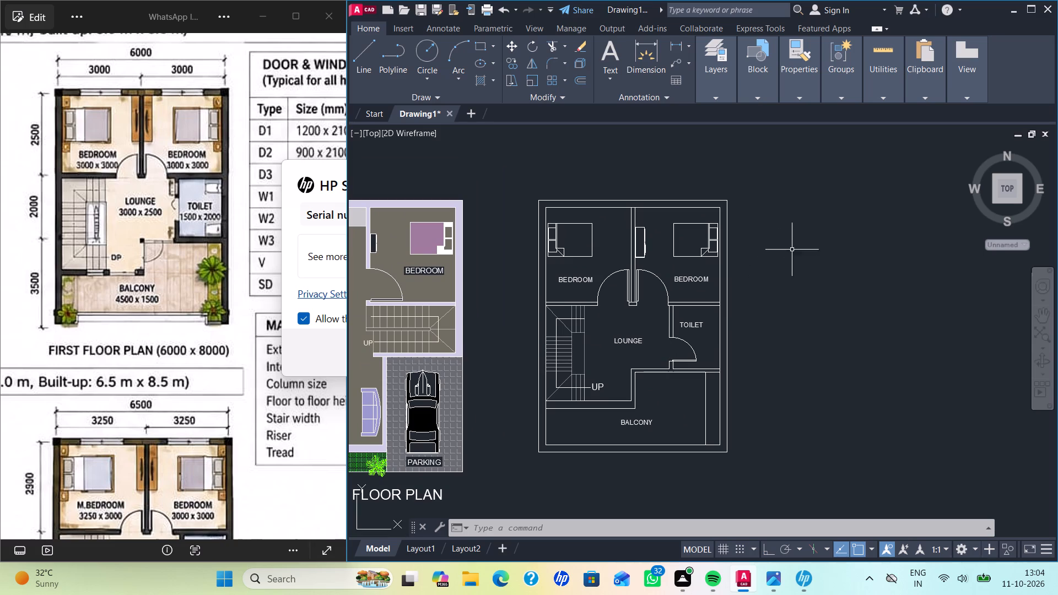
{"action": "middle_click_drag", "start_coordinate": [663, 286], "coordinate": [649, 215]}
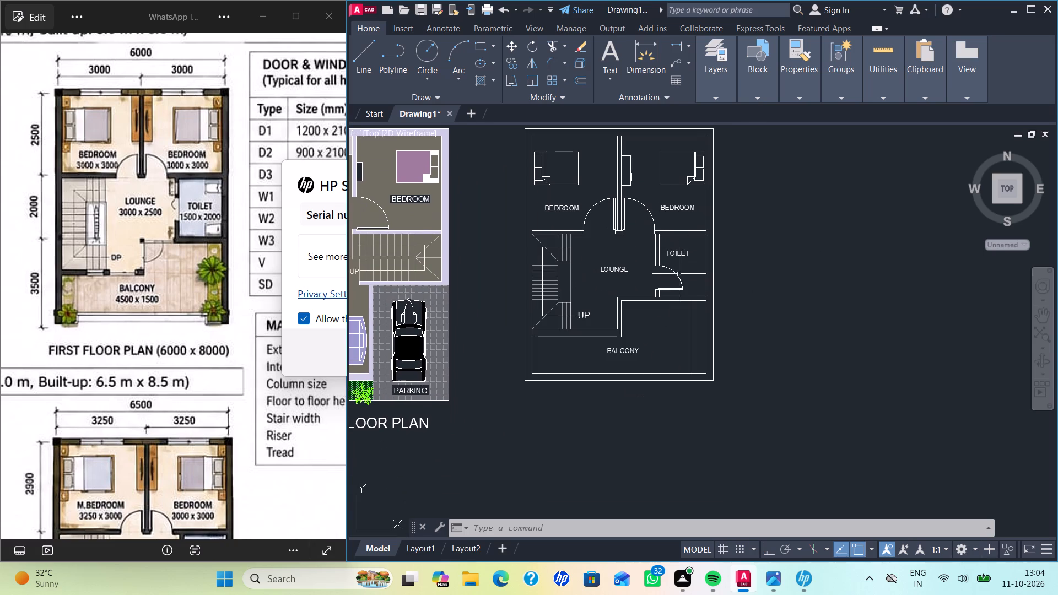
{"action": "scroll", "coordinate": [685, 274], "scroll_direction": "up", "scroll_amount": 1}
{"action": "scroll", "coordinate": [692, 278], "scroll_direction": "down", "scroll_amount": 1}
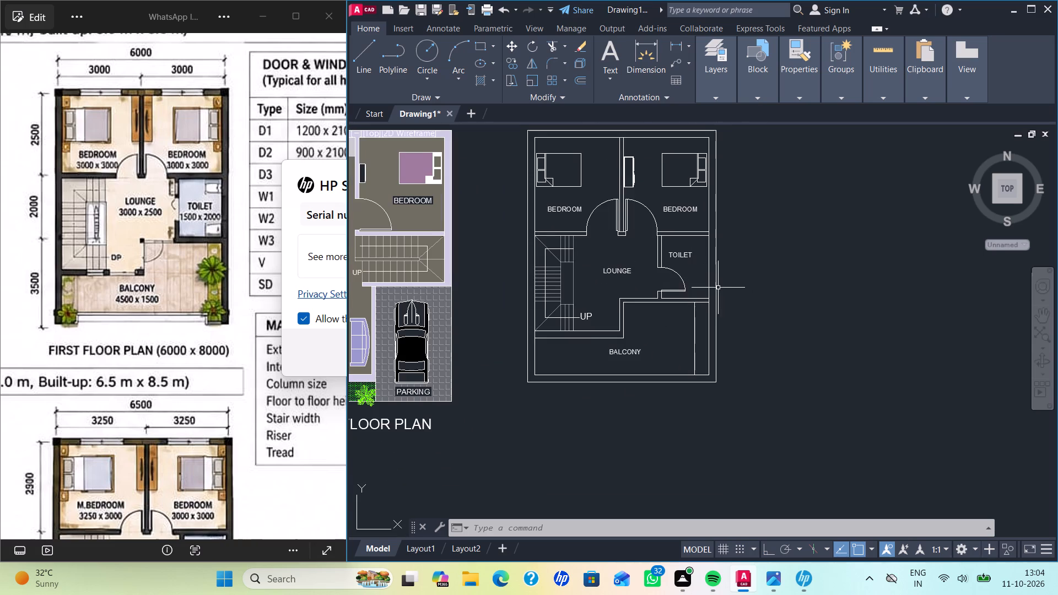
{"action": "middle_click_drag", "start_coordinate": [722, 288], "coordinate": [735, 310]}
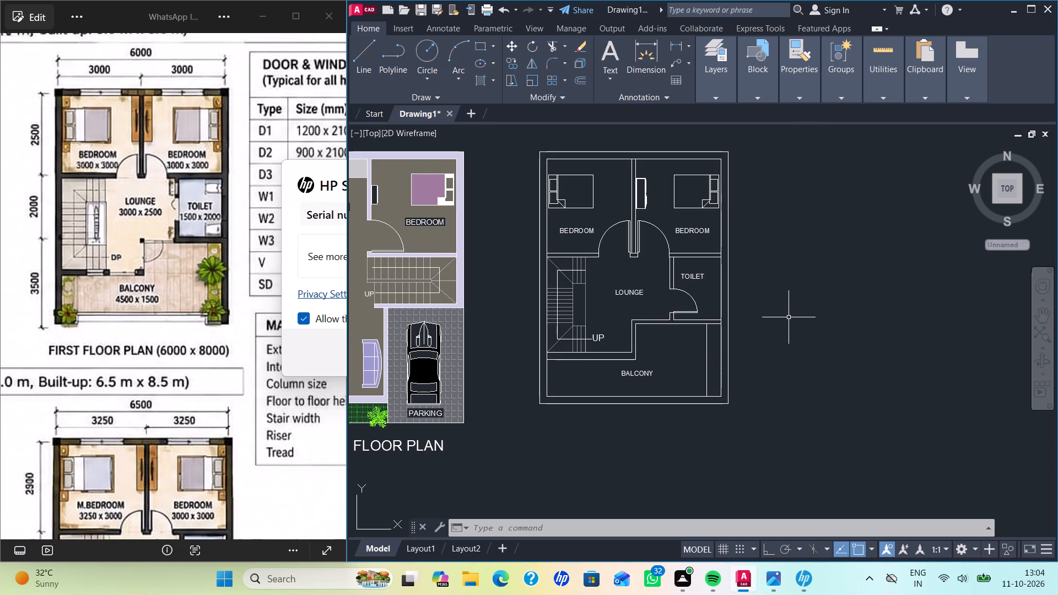
Hatch the first floor plan's outer walls with a Solid pattern in colour 206,204,230.
{"action": "key", "text": "h"}
{"action": "key", "text": "Return"}
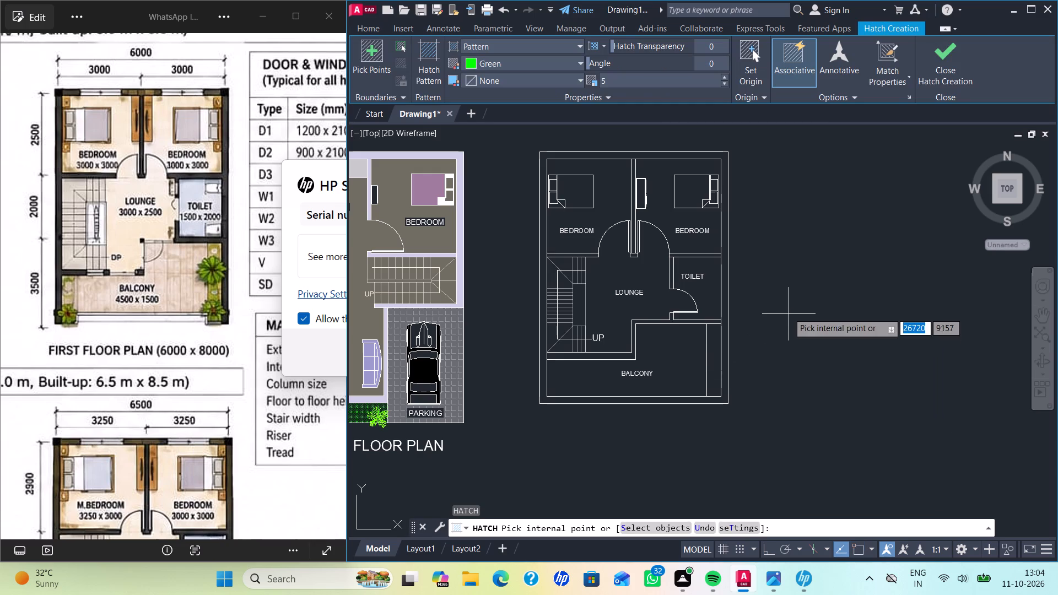
{"action": "left_click", "coordinate": [472, 66]}
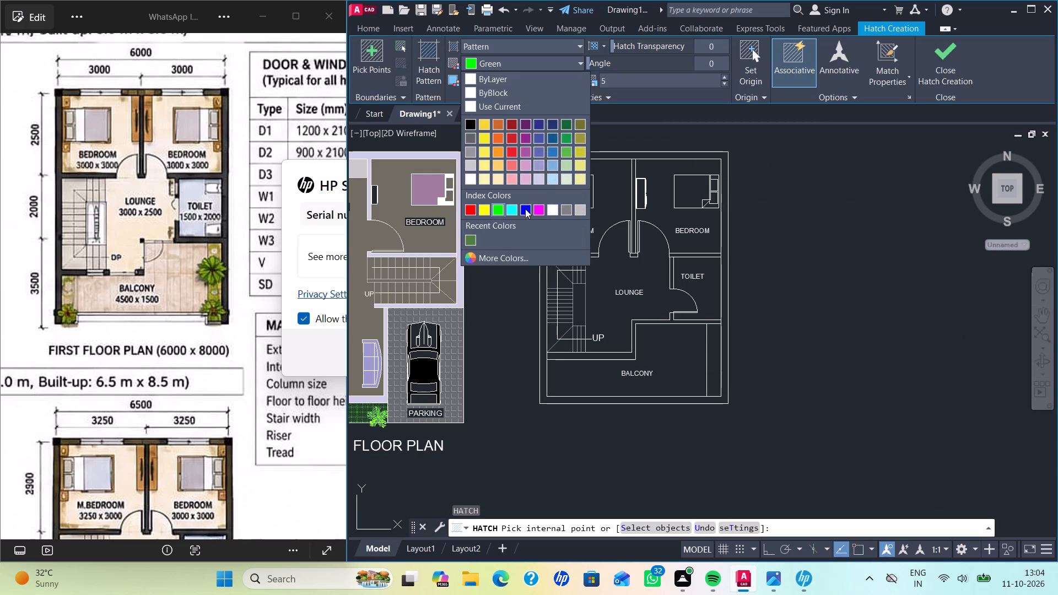
{"action": "left_click", "coordinate": [536, 175]}
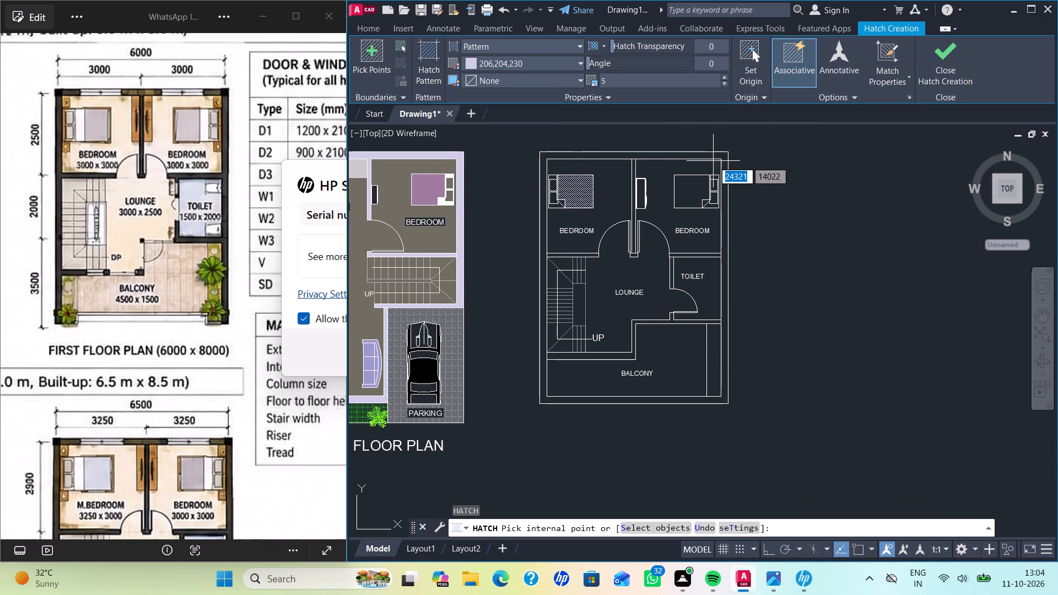
{"action": "left_click", "coordinate": [431, 51]}
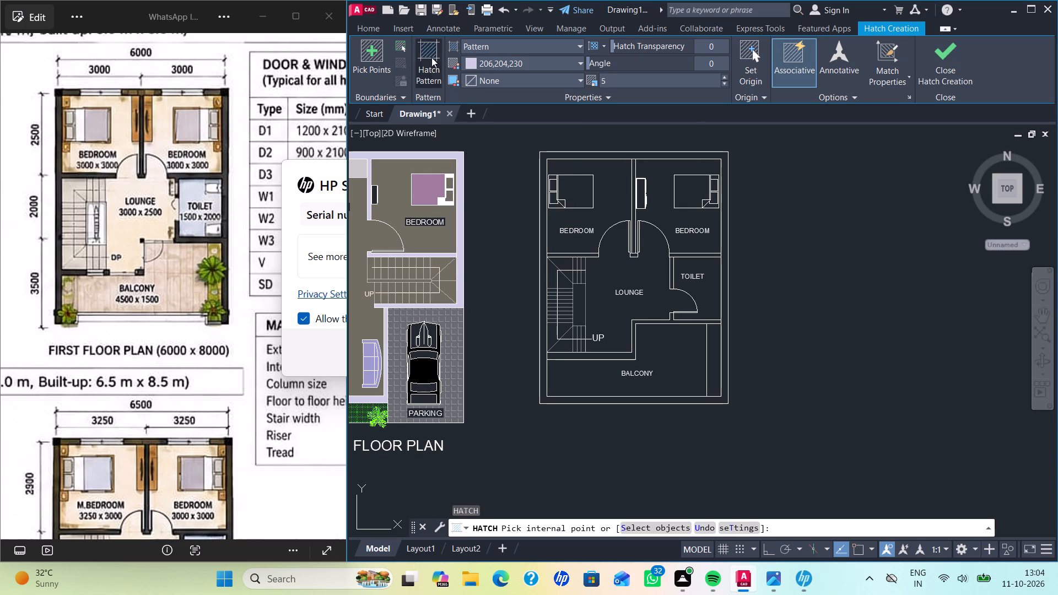
{"action": "scroll", "coordinate": [452, 109], "scroll_direction": "up", "scroll_amount": 13}
{"action": "left_click", "coordinate": [447, 113]}
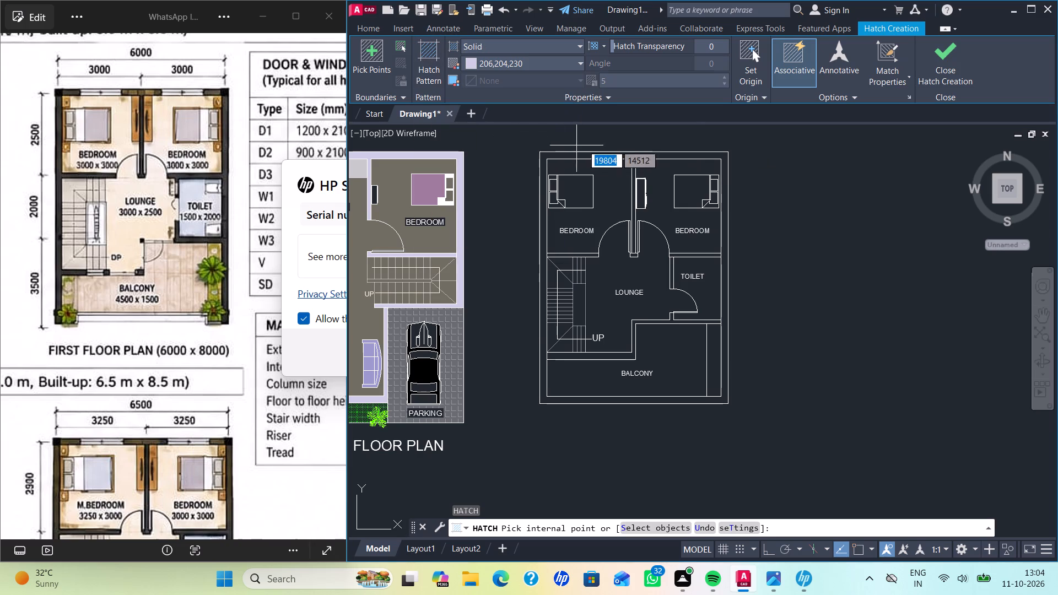
{"action": "left_click", "coordinate": [612, 155]}
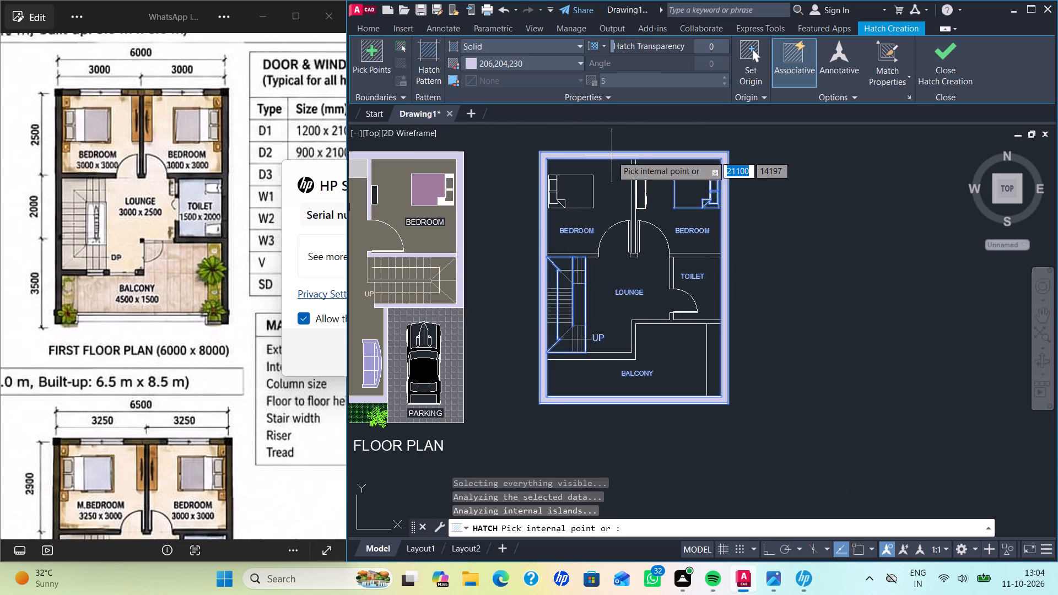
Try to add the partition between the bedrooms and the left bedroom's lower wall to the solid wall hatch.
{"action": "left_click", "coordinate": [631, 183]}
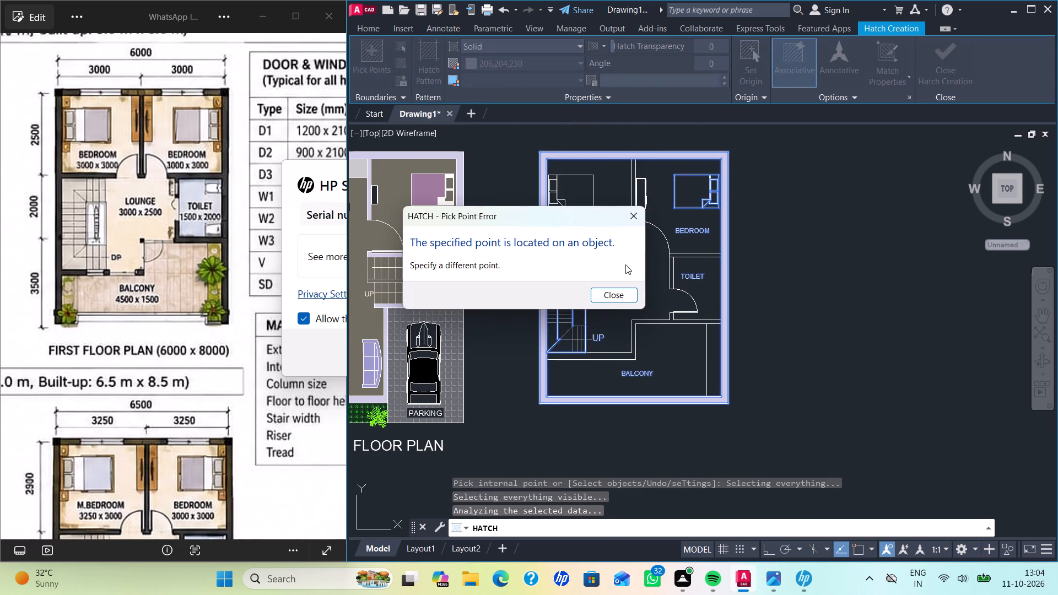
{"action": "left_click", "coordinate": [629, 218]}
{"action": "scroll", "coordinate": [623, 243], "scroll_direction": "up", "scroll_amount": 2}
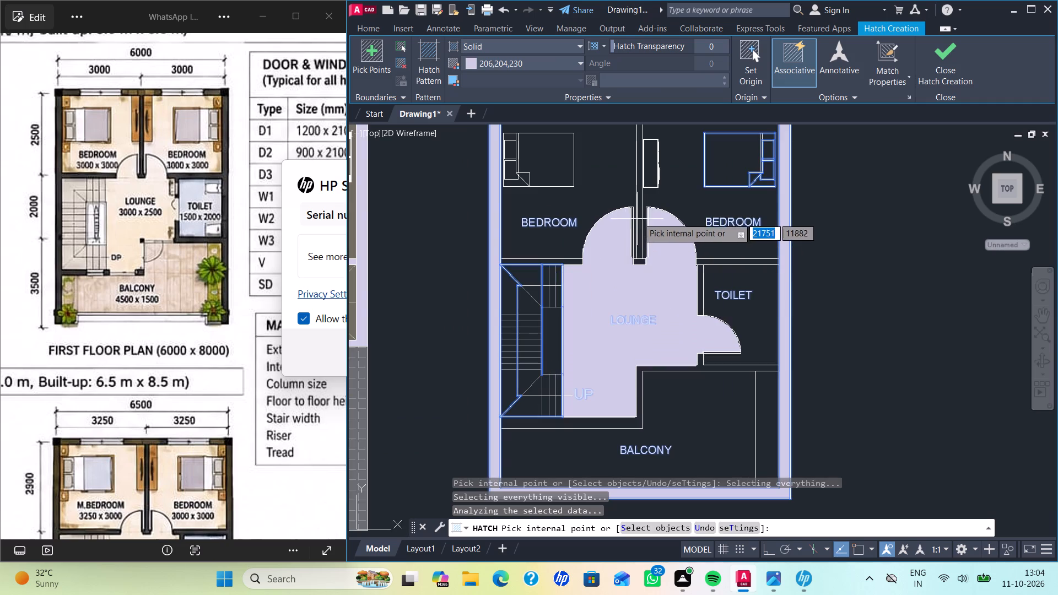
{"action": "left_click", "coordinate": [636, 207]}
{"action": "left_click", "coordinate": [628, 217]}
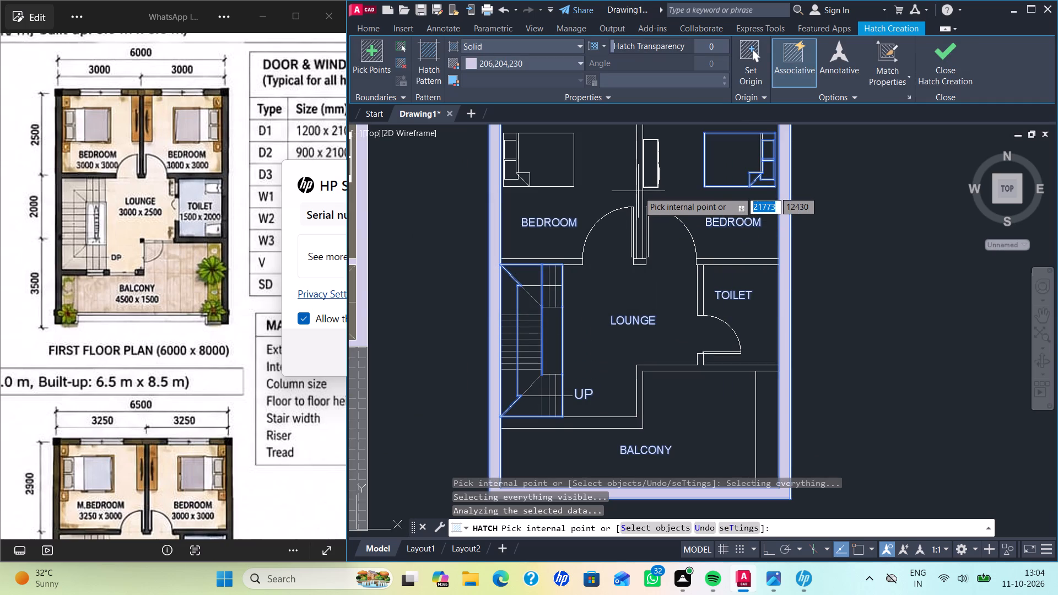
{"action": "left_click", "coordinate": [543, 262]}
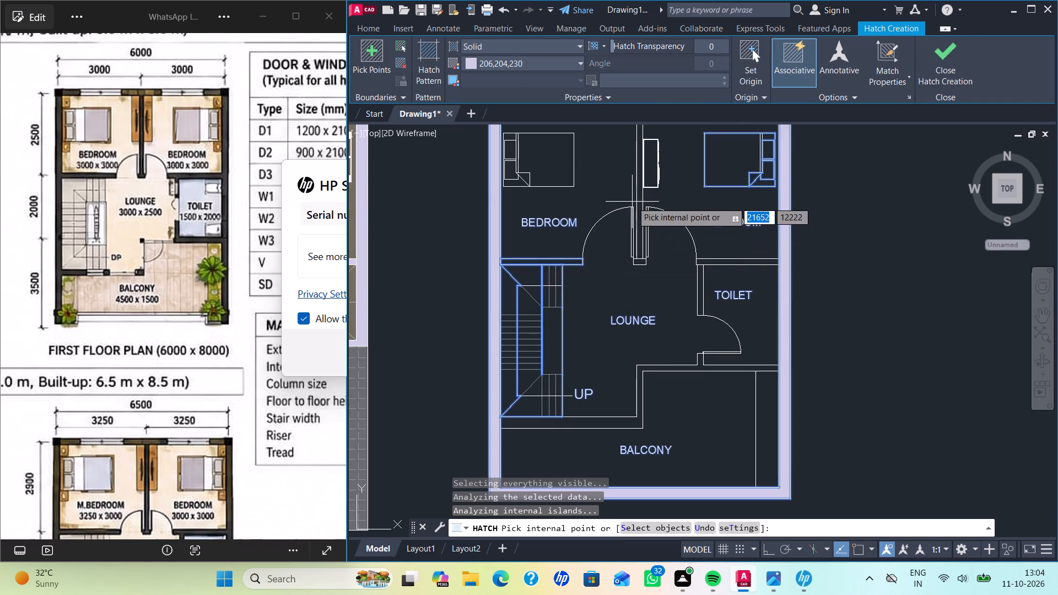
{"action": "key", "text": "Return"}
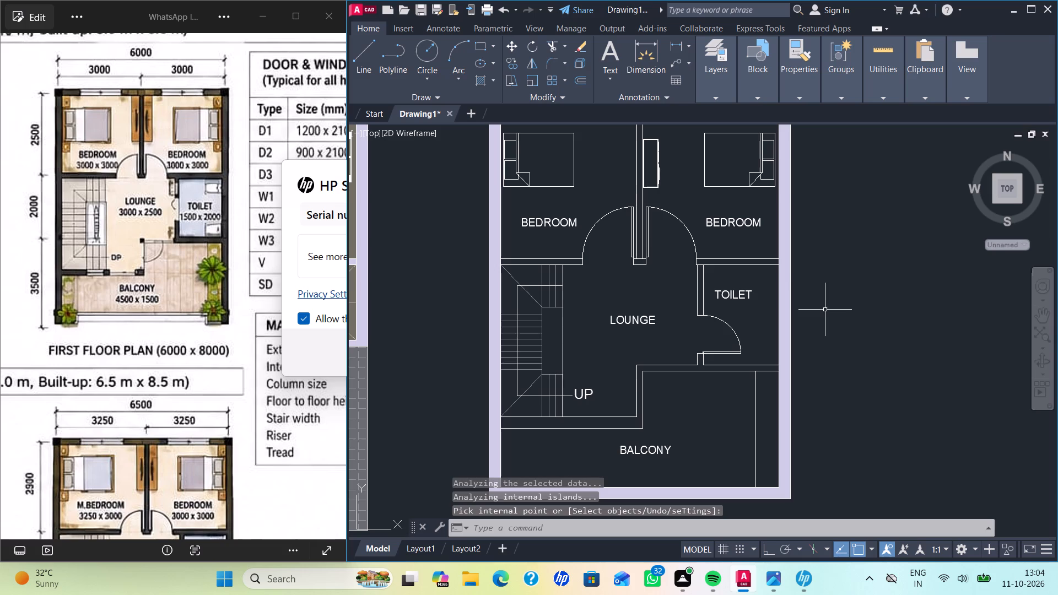
Hatch the first floor's interior walls around the bedrooms, toilet, lounge and balcony with the Solid pattern in colour 206,204,230.
{"action": "key", "text": "space"}
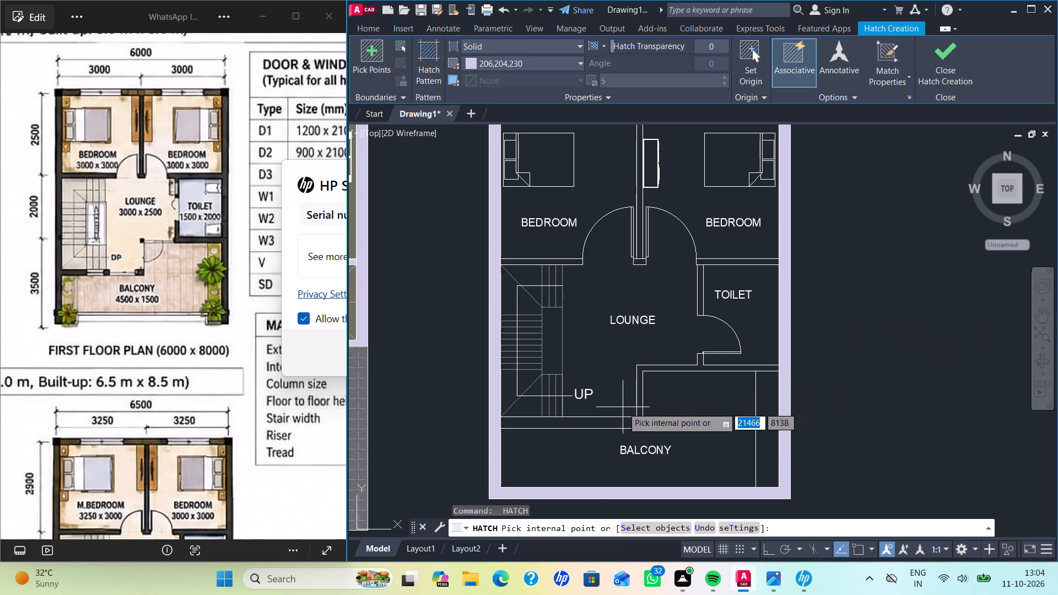
{"action": "left_click", "coordinate": [623, 427]}
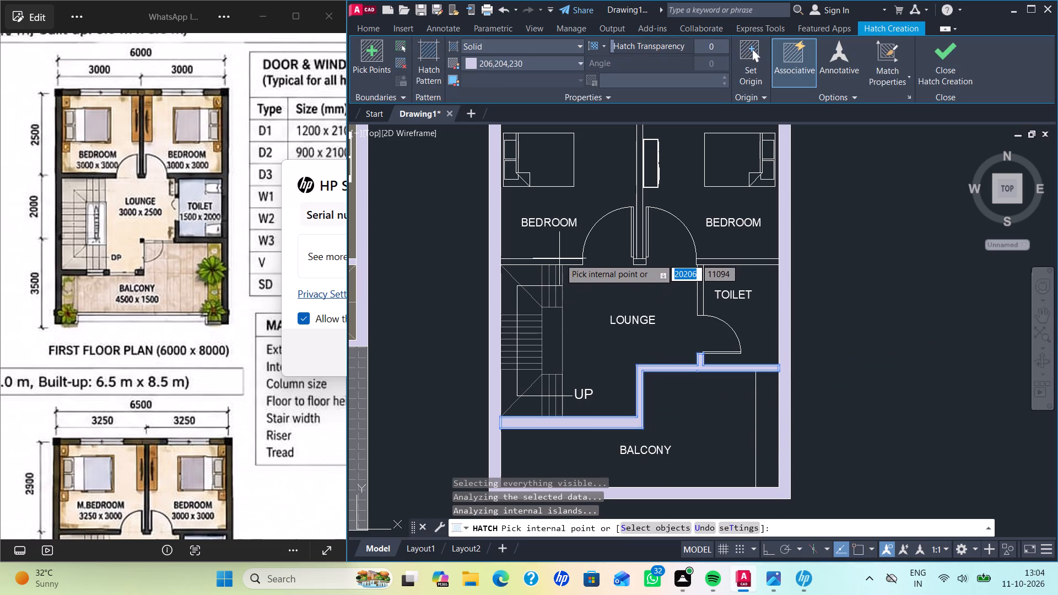
{"action": "left_click", "coordinate": [557, 262]}
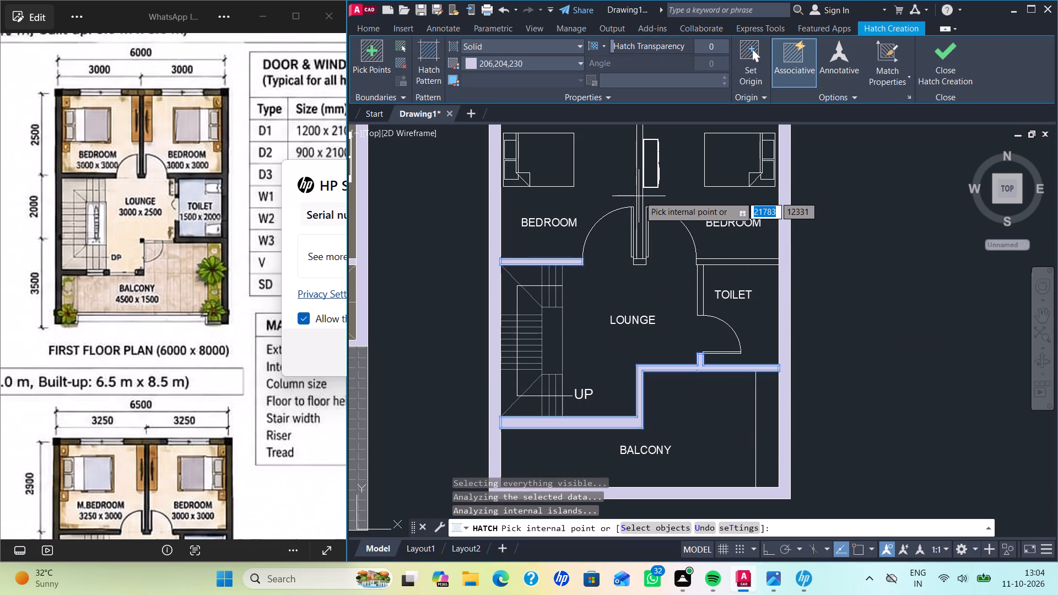
{"action": "left_click", "coordinate": [640, 196]}
{"action": "left_click", "coordinate": [756, 260]}
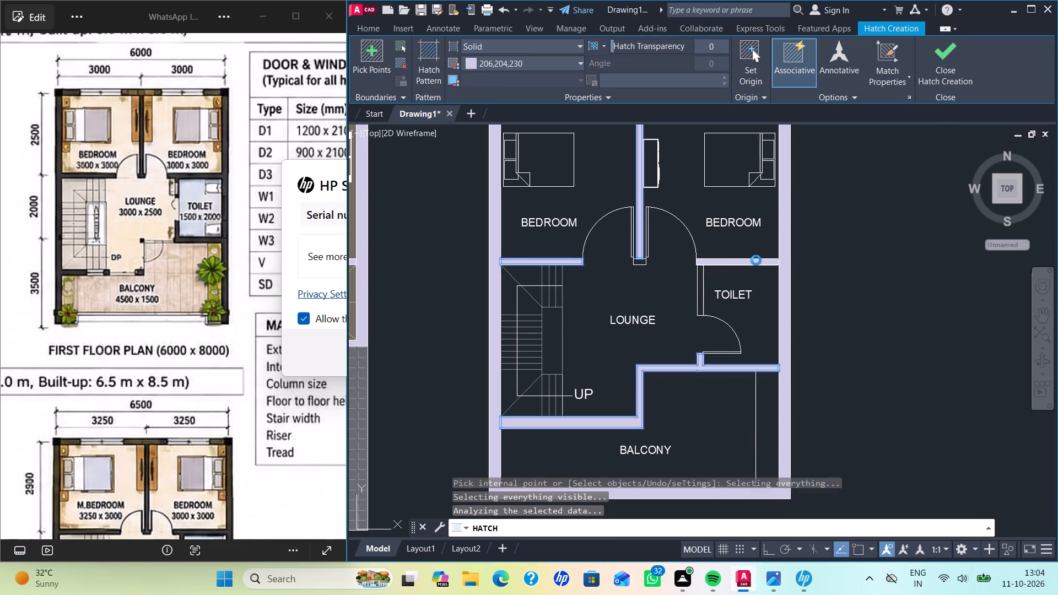
{"action": "left_click", "coordinate": [700, 283]}
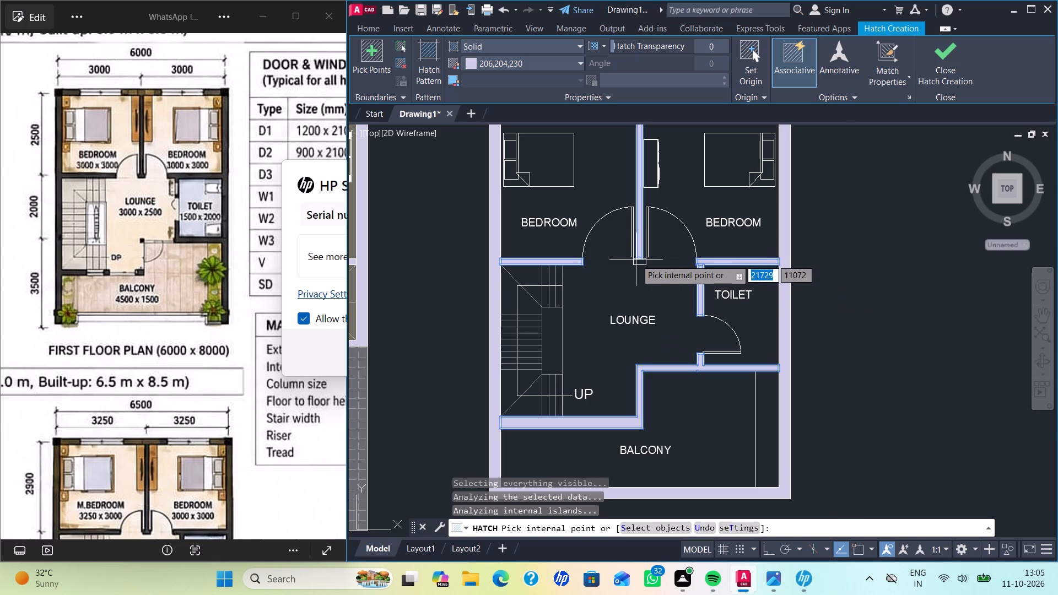
{"action": "left_click", "coordinate": [639, 262]}
{"action": "key", "text": "Return"}
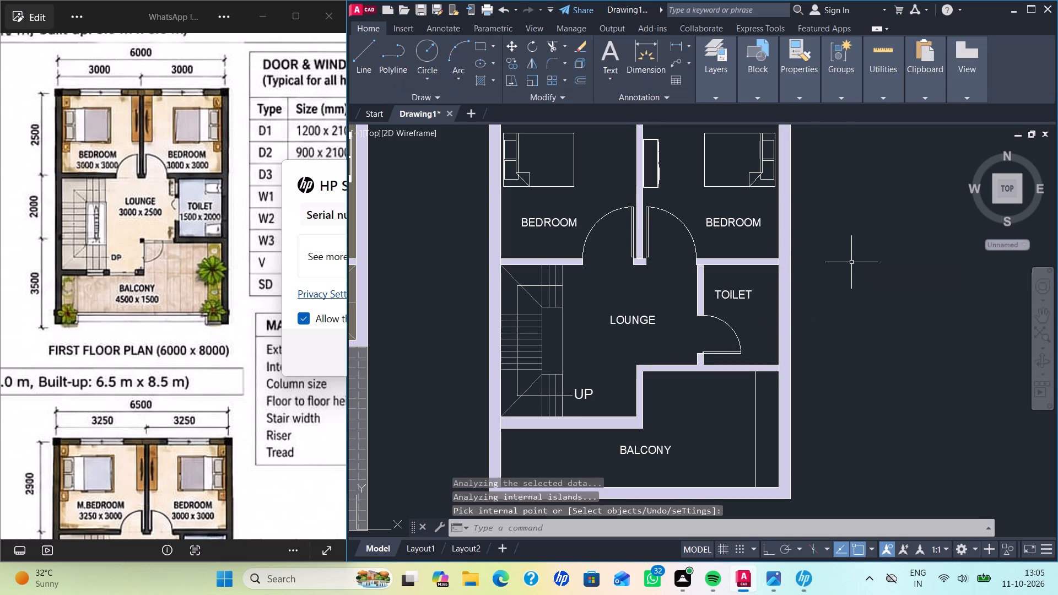
Hatch the narrow strip at the balcony's right end with the CROSS pattern in Green at scale 5.
{"action": "scroll", "coordinate": [836, 304], "scroll_direction": "down", "scroll_amount": 1}
{"action": "middle_click_drag", "start_coordinate": [848, 339], "coordinate": [819, 371]}
{"action": "scroll", "coordinate": [819, 367], "scroll_direction": "up", "scroll_amount": 1}
{"action": "middle_click_drag", "start_coordinate": [817, 358], "coordinate": [848, 279]}
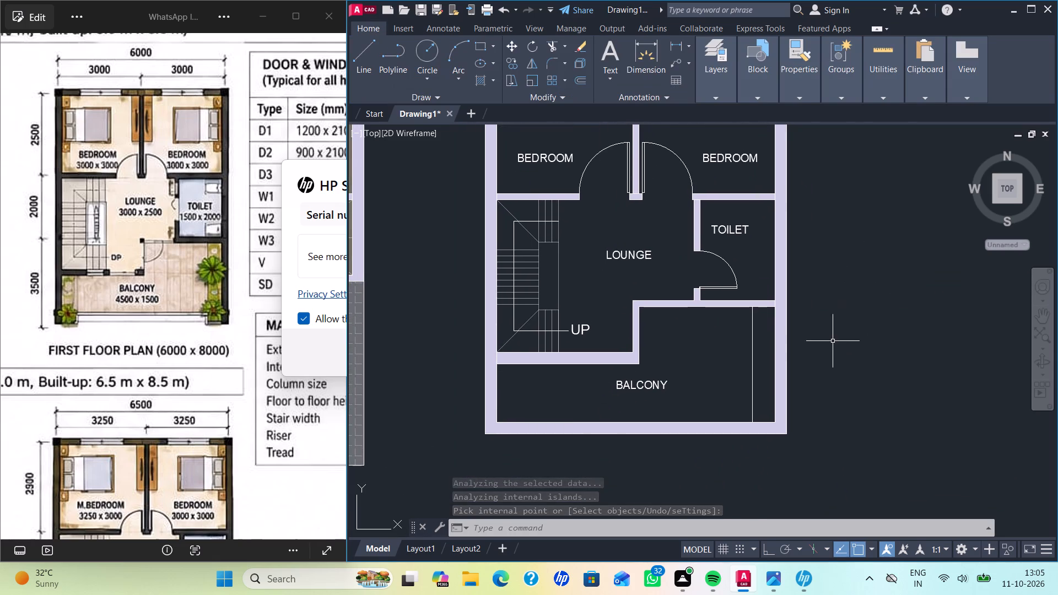
{"action": "key", "text": "h"}
{"action": "key", "text": "Return"}
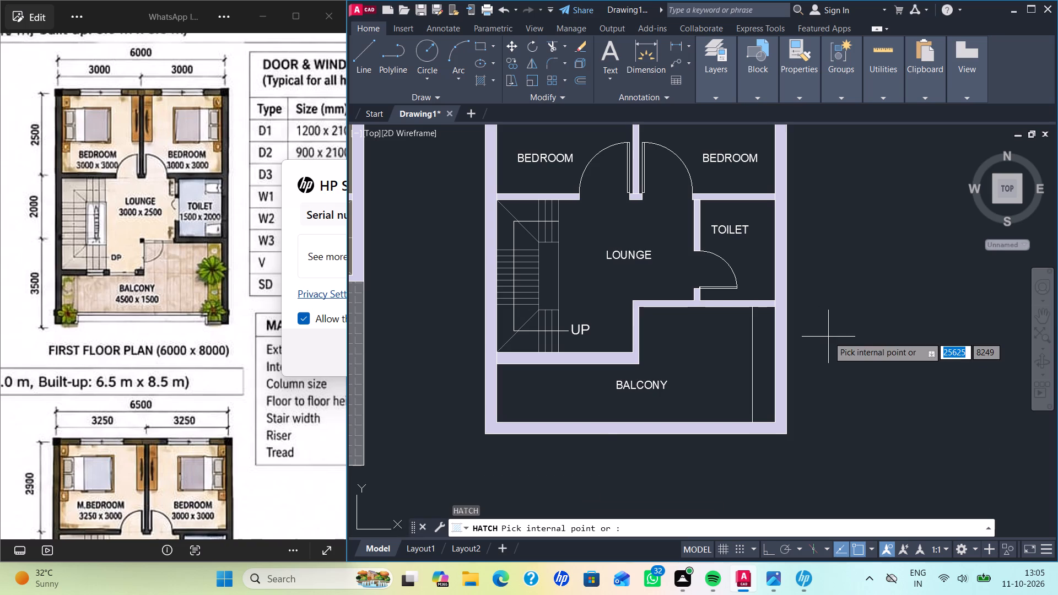
{"action": "left_click", "coordinate": [466, 56]}
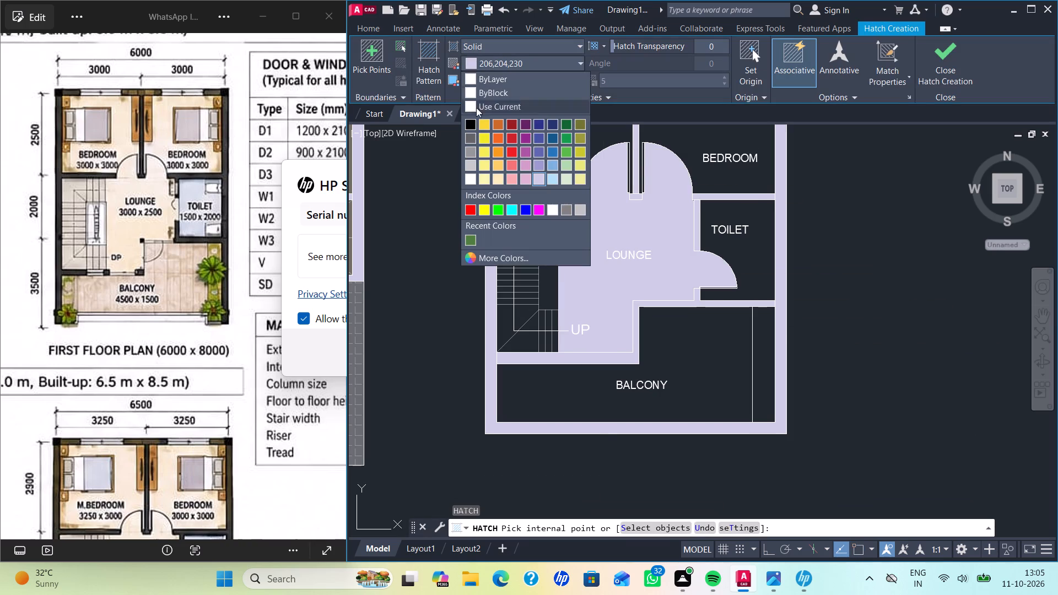
{"action": "left_click", "coordinate": [493, 204]}
{"action": "left_click", "coordinate": [421, 41]}
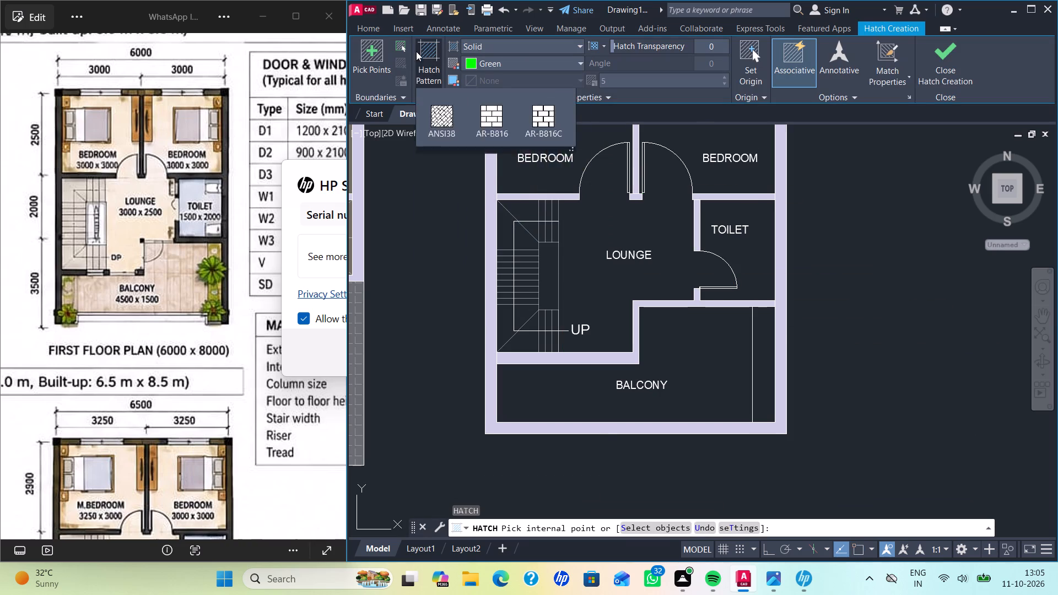
{"action": "scroll", "coordinate": [456, 204], "scroll_direction": "down", "scroll_amount": 7}
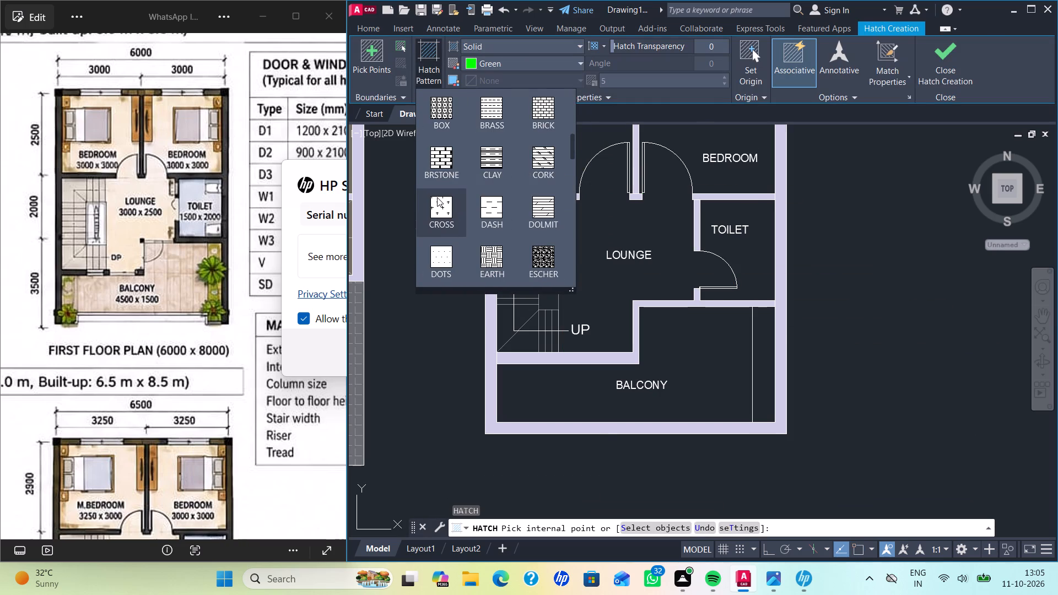
{"action": "left_click", "coordinate": [438, 202]}
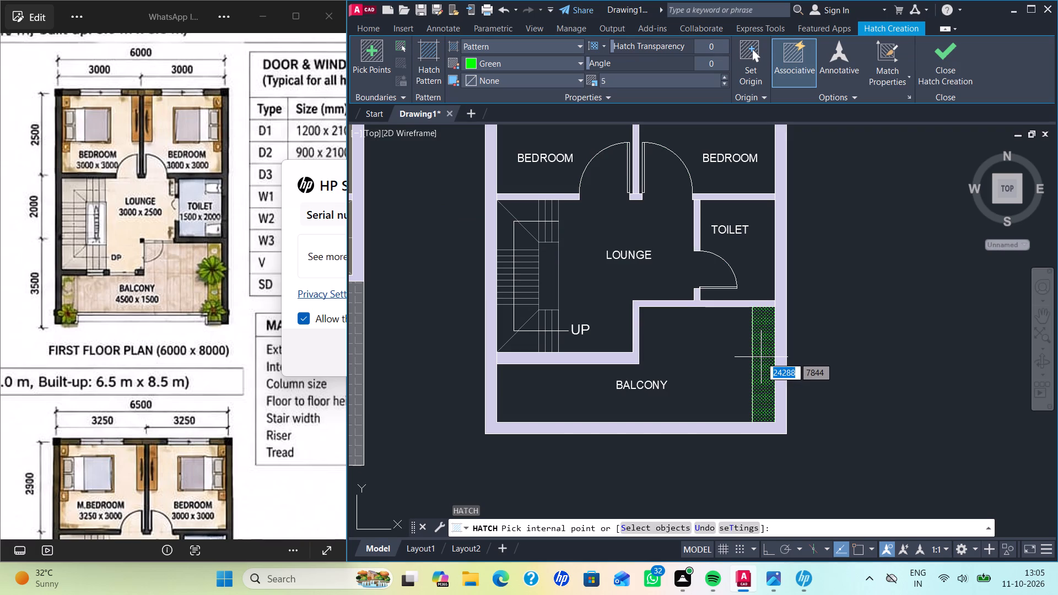
{"action": "left_click", "coordinate": [762, 356]}
{"action": "key", "text": "Return"}
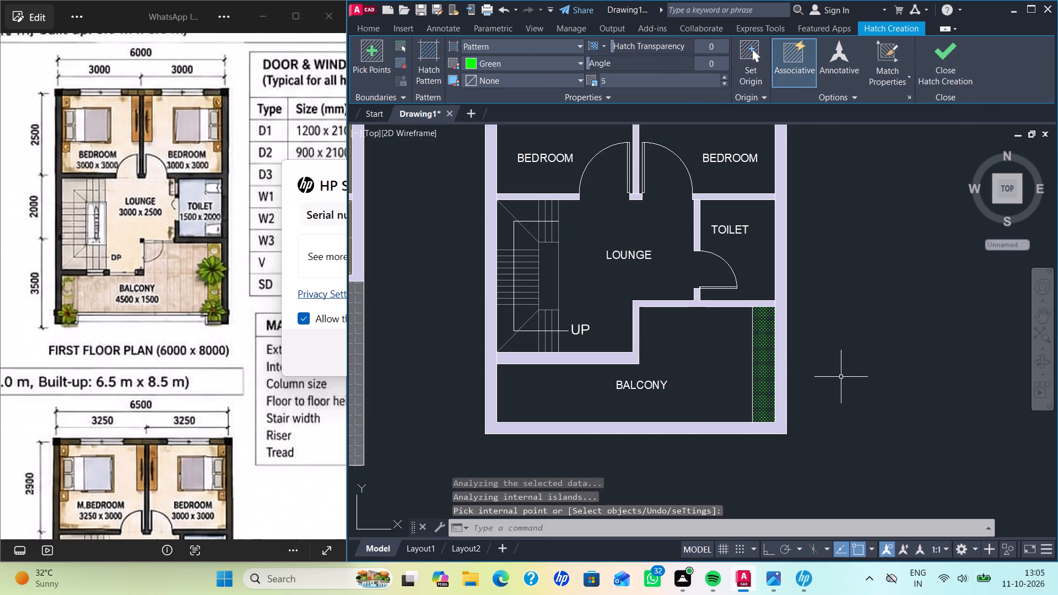
Copy the ground floor plan's right-hand plant to the empty space right of the first floor's balcony.
{"action": "scroll", "coordinate": [797, 303], "scroll_direction": "down", "scroll_amount": 1}
{"action": "middle_click_drag", "start_coordinate": [840, 311], "coordinate": [890, 350]}
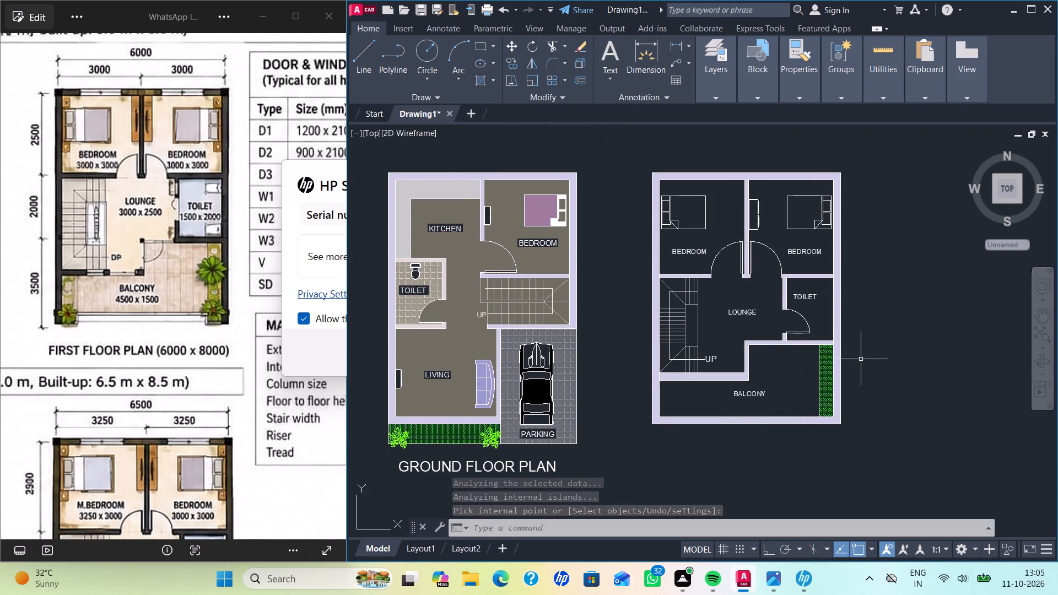
{"action": "left_click", "coordinate": [498, 443]}
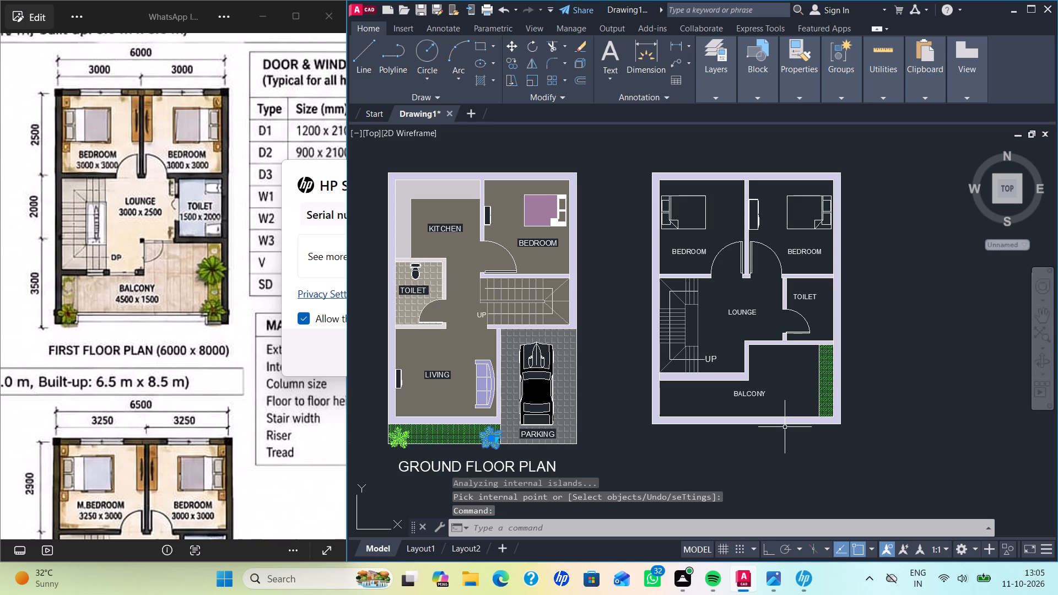
{"action": "type", "text": "CO"}
{"action": "key", "text": "Return"}
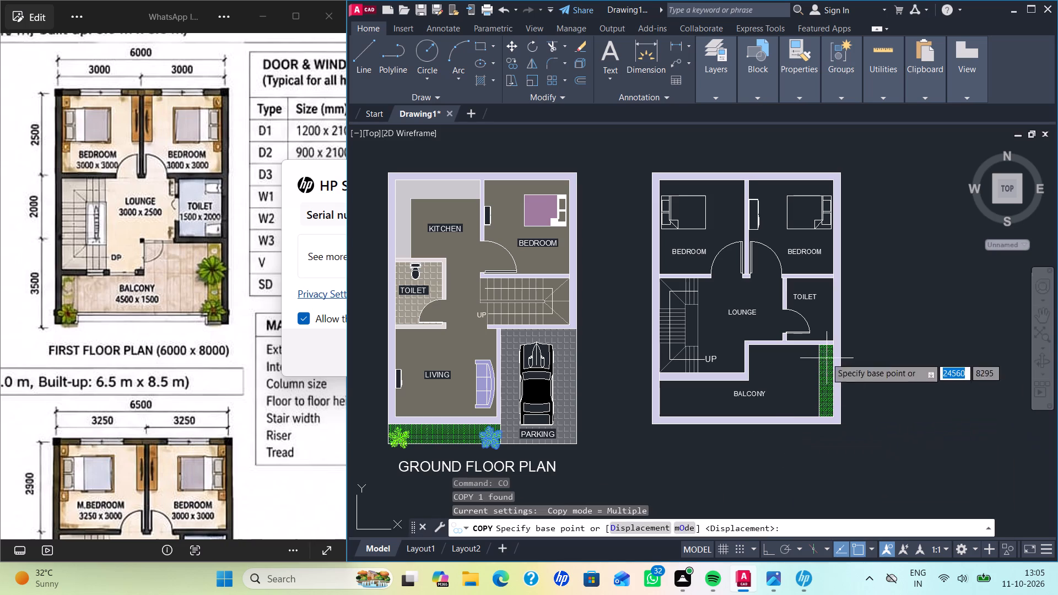
{"action": "left_click", "coordinate": [488, 435]}
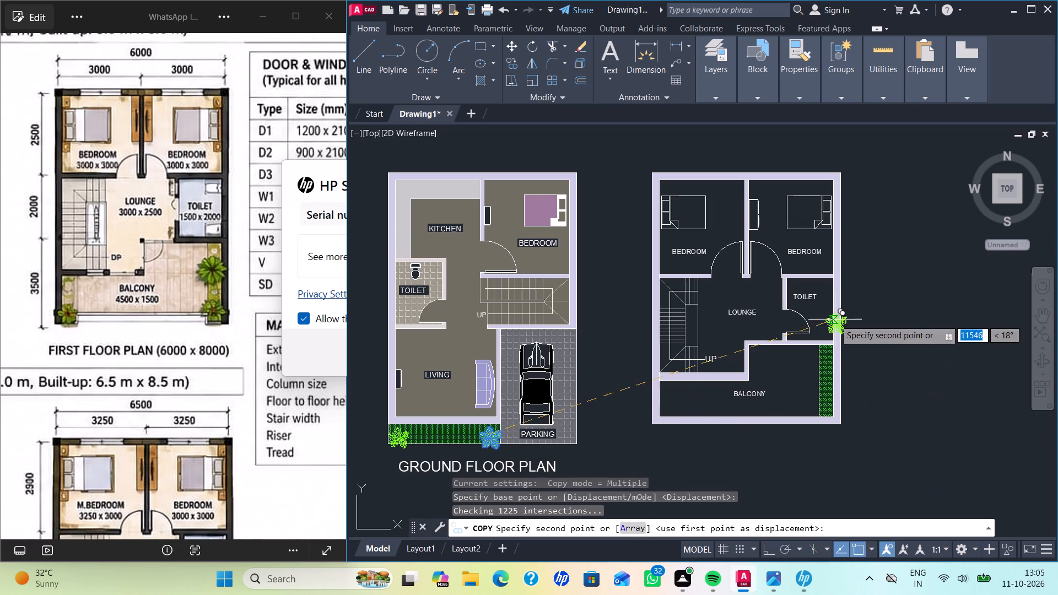
{"action": "scroll", "coordinate": [827, 352], "scroll_direction": "up", "scroll_amount": 3}
{"action": "scroll", "coordinate": [828, 349], "scroll_direction": "down", "scroll_amount": 1}
{"action": "middle_click_drag", "start_coordinate": [926, 387], "coordinate": [815, 296]}
{"action": "left_click", "coordinate": [854, 317]}
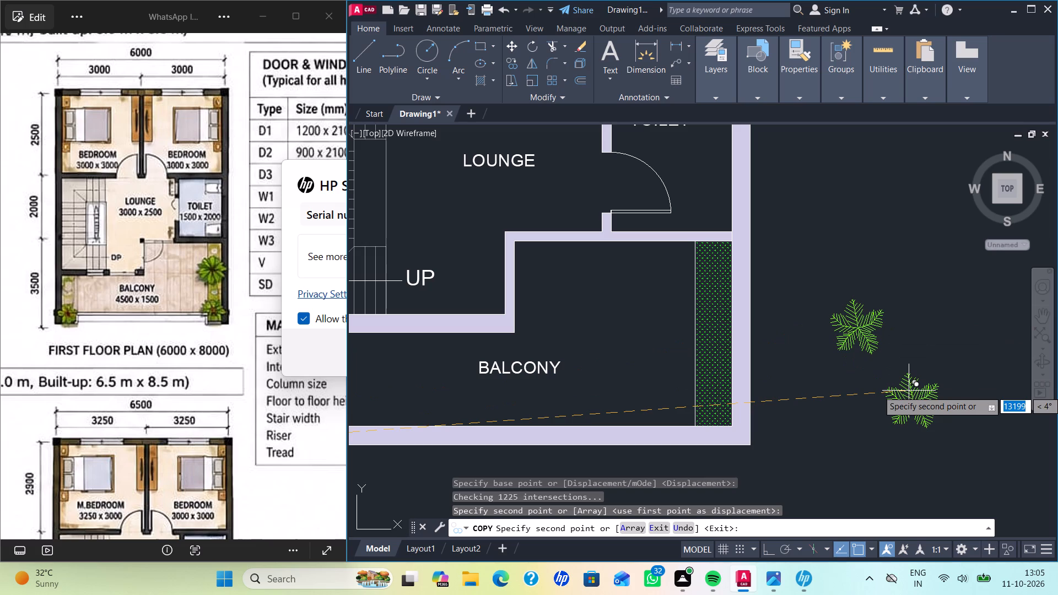
{"action": "key", "text": "Escape"}
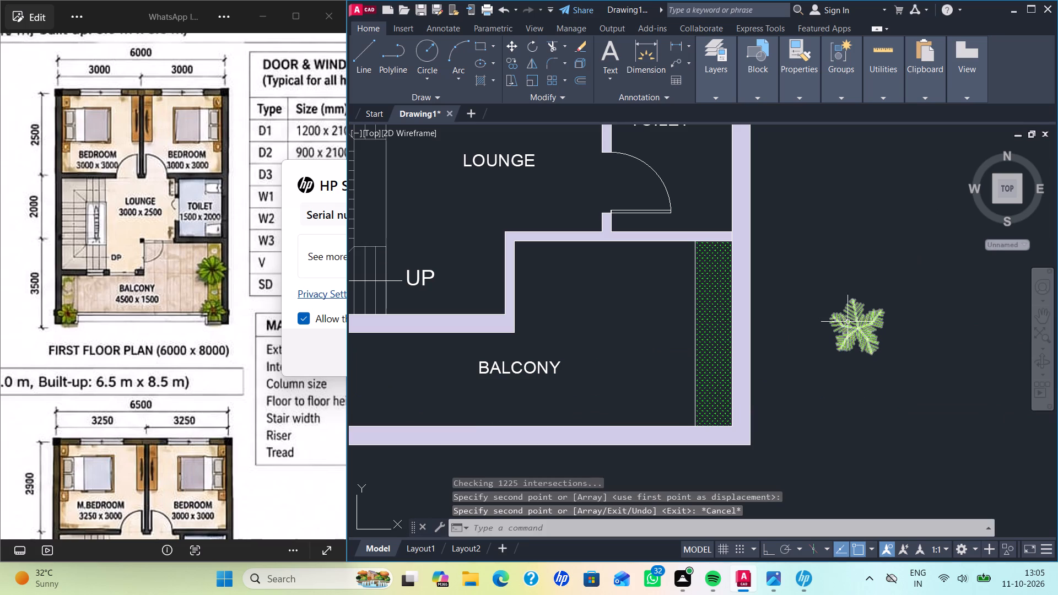
Scale down the copied plant freehand so it fits the width of the balcony's green strip.
{"action": "left_click_drag", "start_coordinate": [848, 322], "coordinate": [852, 318]}
{"action": "type", "text": "SC"}
{"action": "key", "text": "Return"}
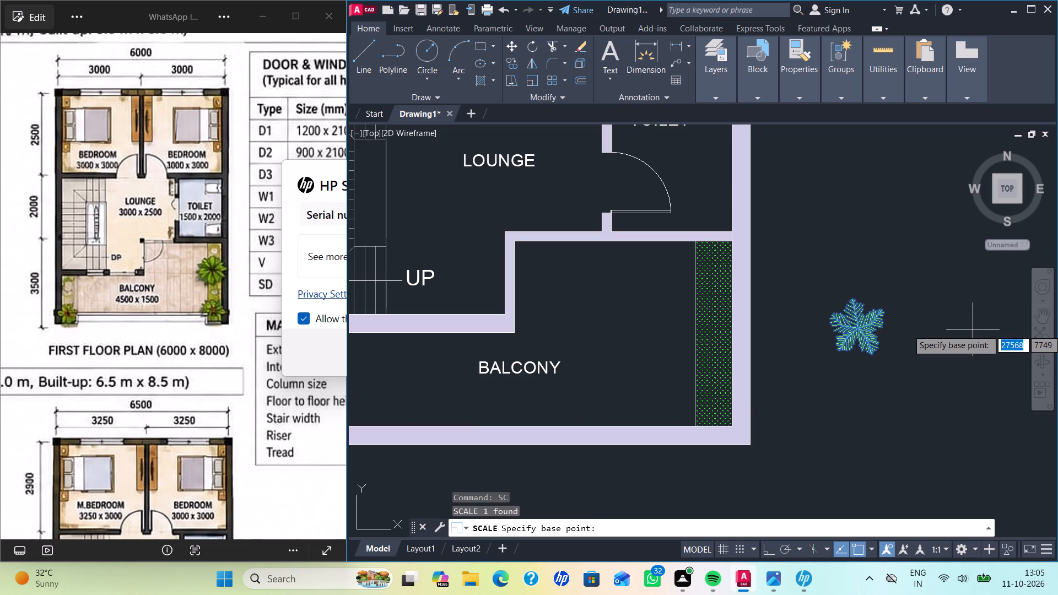
{"action": "left_click", "coordinate": [841, 348]}
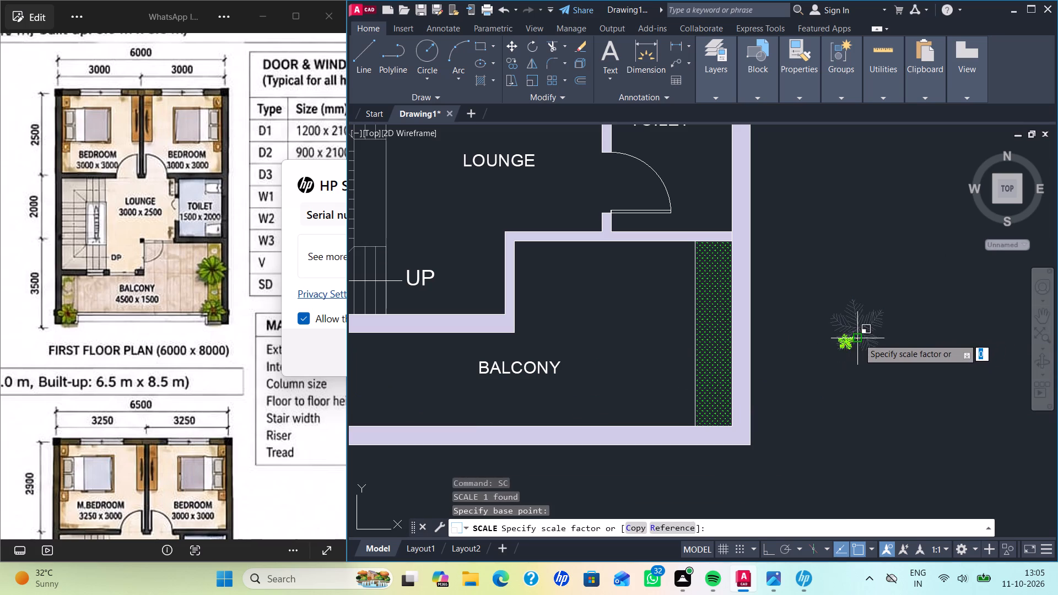
{"action": "left_click", "coordinate": [876, 331]}
Move the scaled plant into the upper end of the balcony's green strip.
{"action": "left_click", "coordinate": [856, 339]}
{"action": "left_click_drag", "start_coordinate": [850, 337], "coordinate": [837, 329]}
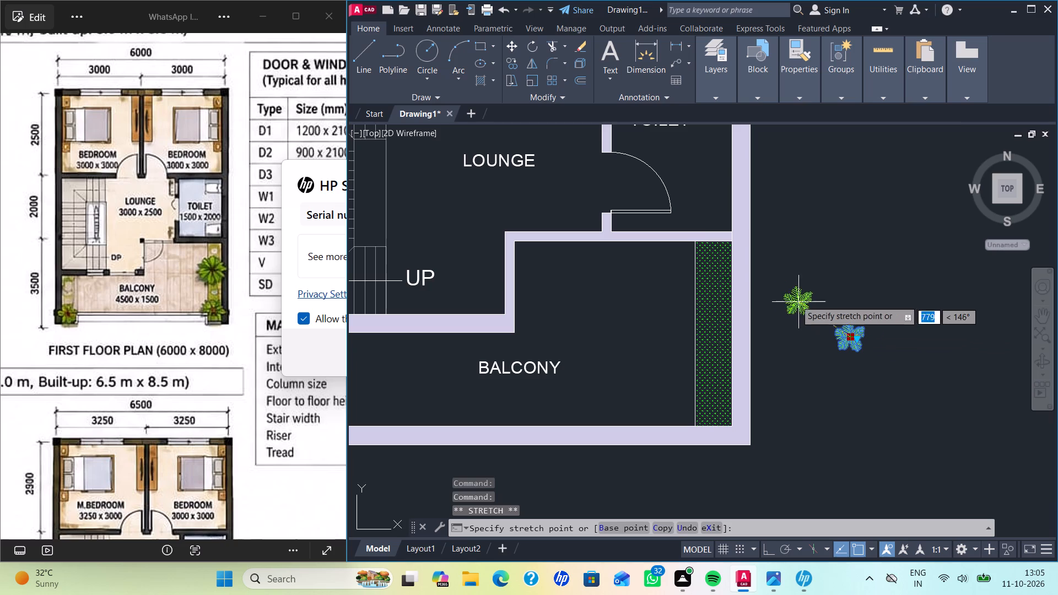
{"action": "left_click", "coordinate": [713, 259]}
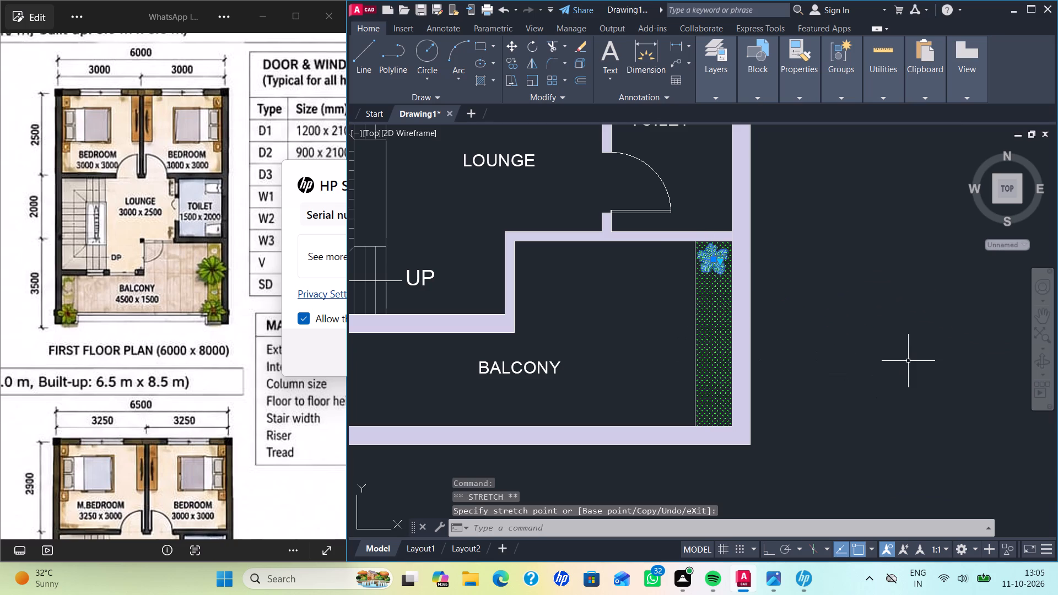
Copy the small plant to the middle and lower end of the green strip, the lower copy about 1800 mm below the original.
{"action": "type", "text": "CO"}
{"action": "key", "text": "Return"}
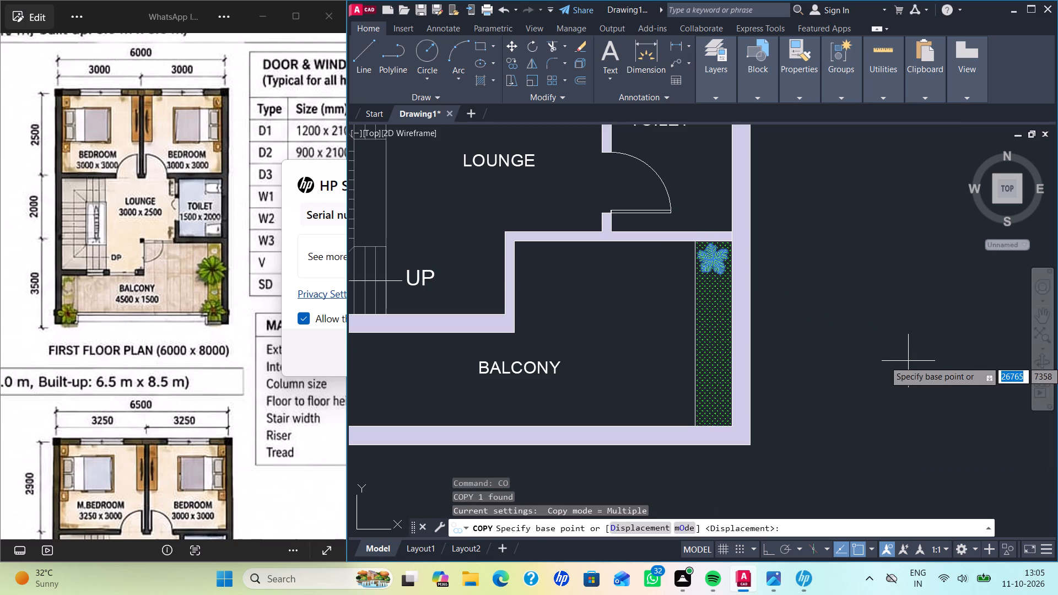
{"action": "left_click", "coordinate": [711, 257]}
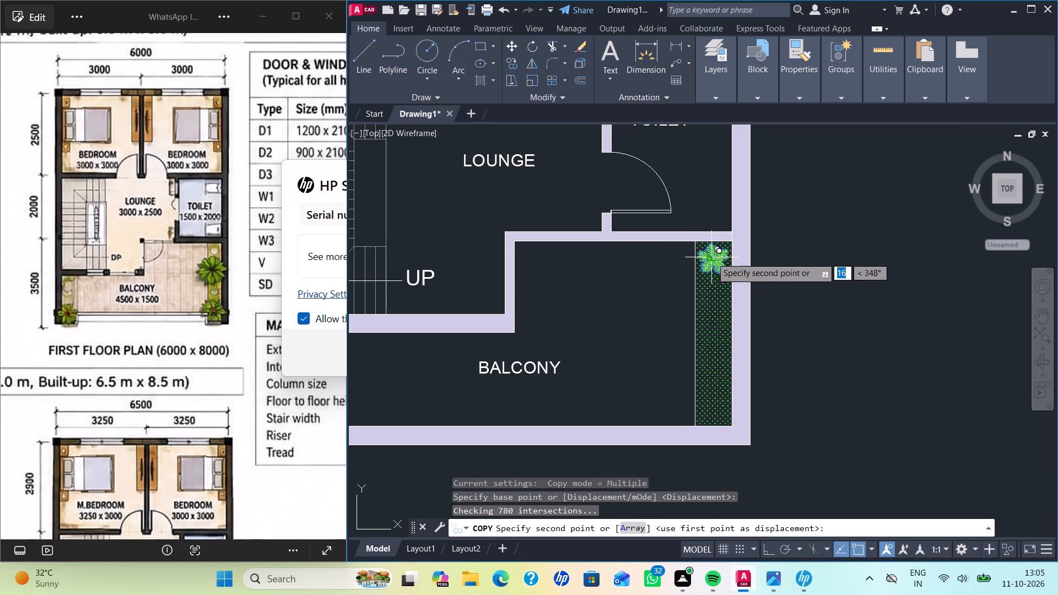
{"action": "left_click", "coordinate": [712, 322]}
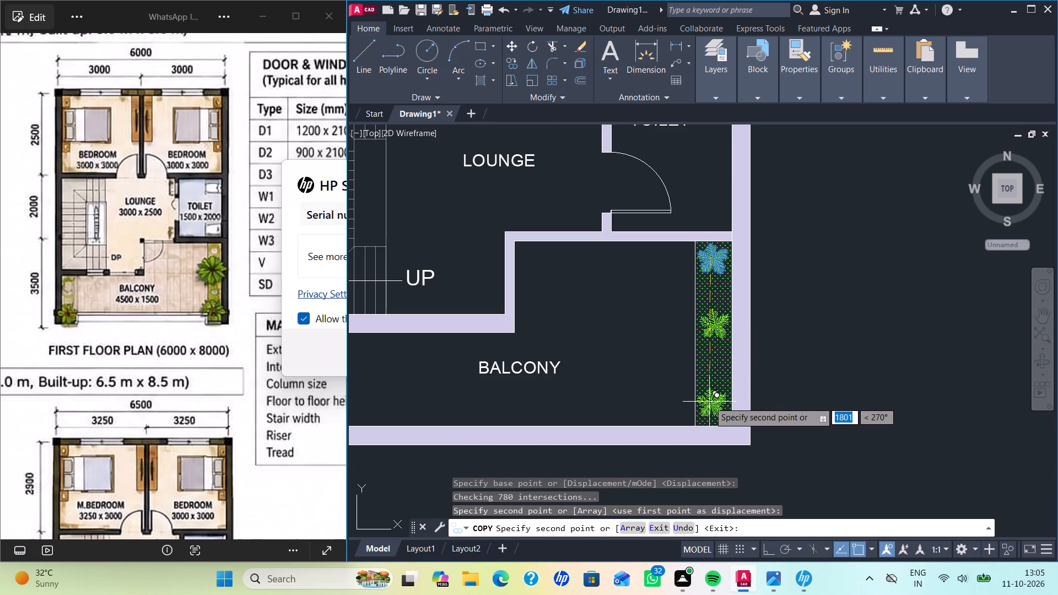
{"action": "left_click", "coordinate": [710, 402]}
{"action": "scroll", "coordinate": [843, 365], "scroll_direction": "down", "scroll_amount": 2}
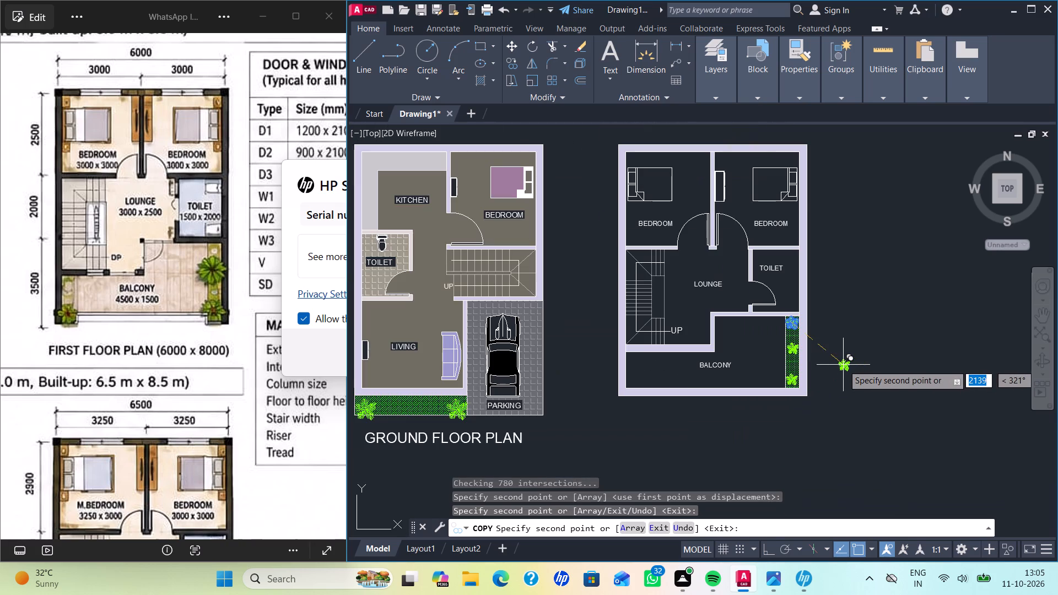
{"action": "key", "text": "Escape"}
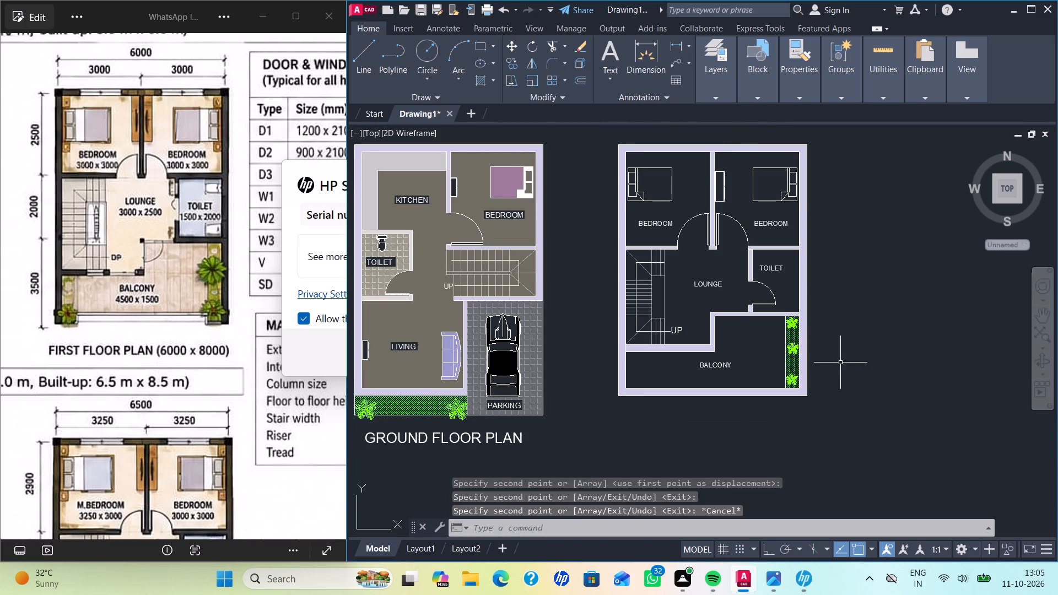
Move the middle plant slightly down so the three plants in the balcony strip are more evenly spaced.
{"action": "scroll", "coordinate": [822, 361], "scroll_direction": "up", "scroll_amount": 2}
{"action": "left_click", "coordinate": [749, 339]}
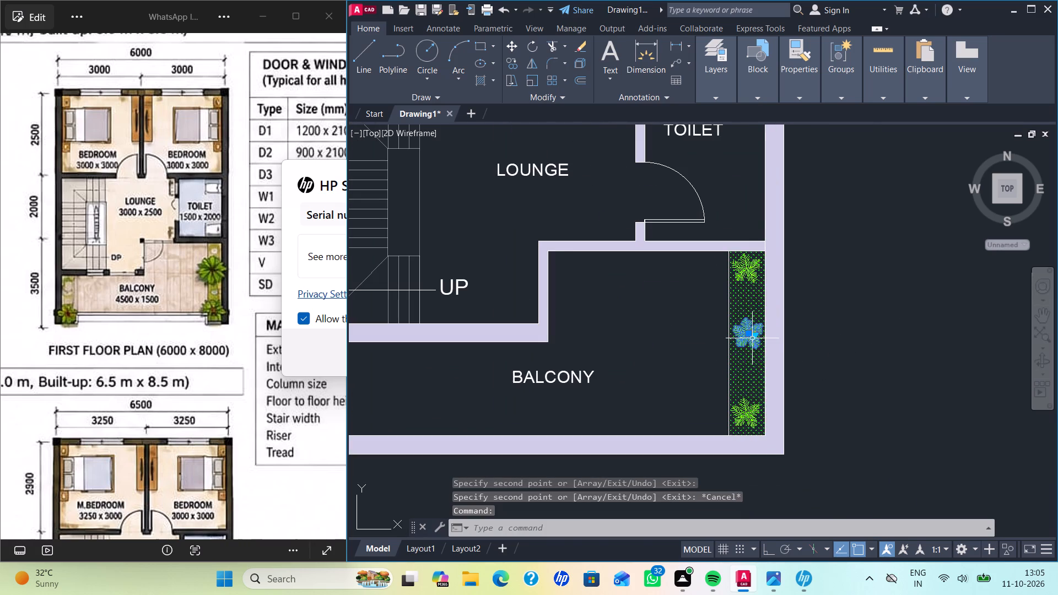
{"action": "scroll", "coordinate": [755, 343], "scroll_direction": "up", "scroll_amount": 3}
{"action": "left_click", "coordinate": [731, 309]}
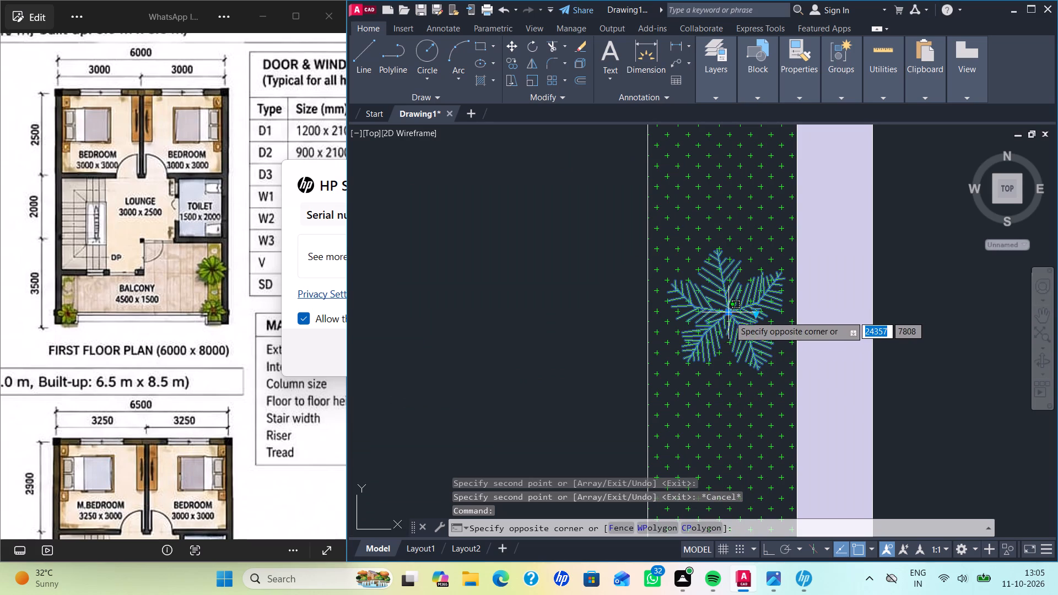
{"action": "left_click", "coordinate": [729, 313]}
{"action": "left_click", "coordinate": [728, 314]}
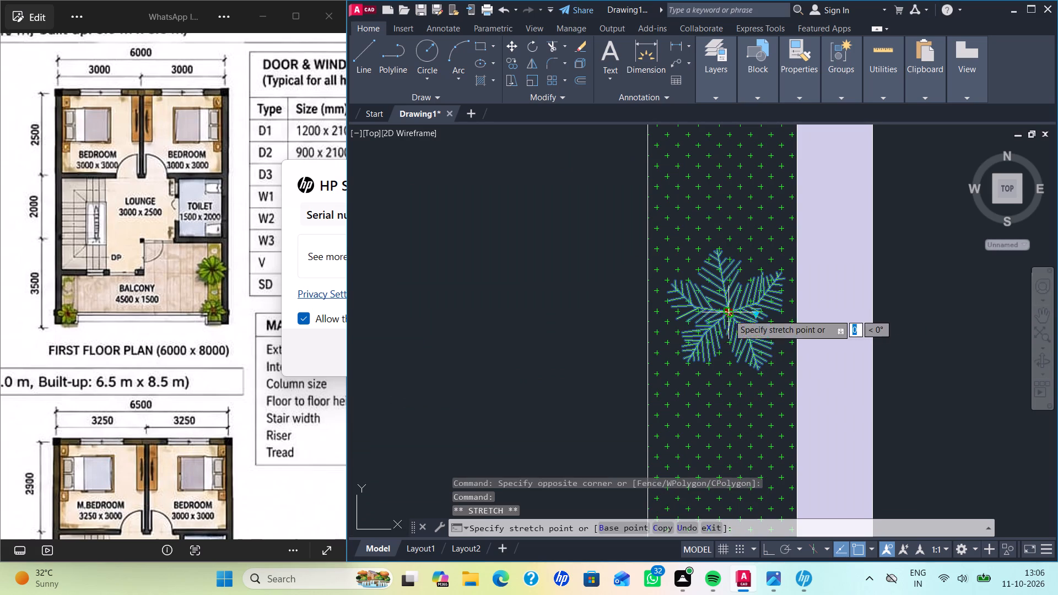
{"action": "left_click", "coordinate": [727, 347]}
{"action": "scroll", "coordinate": [833, 350], "scroll_direction": "down", "scroll_amount": 4}
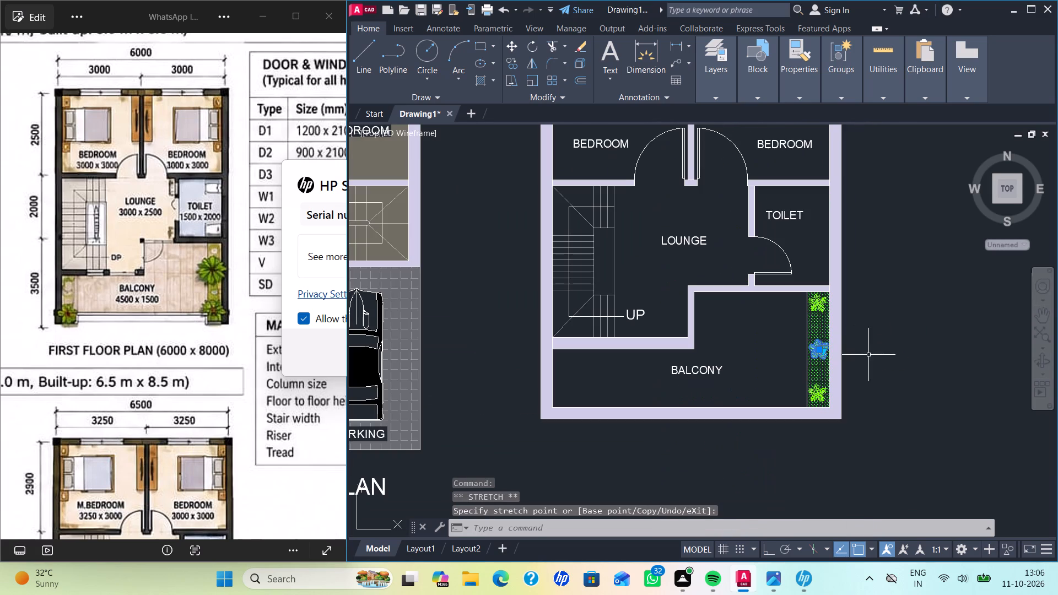
{"action": "key", "text": "Escape"}
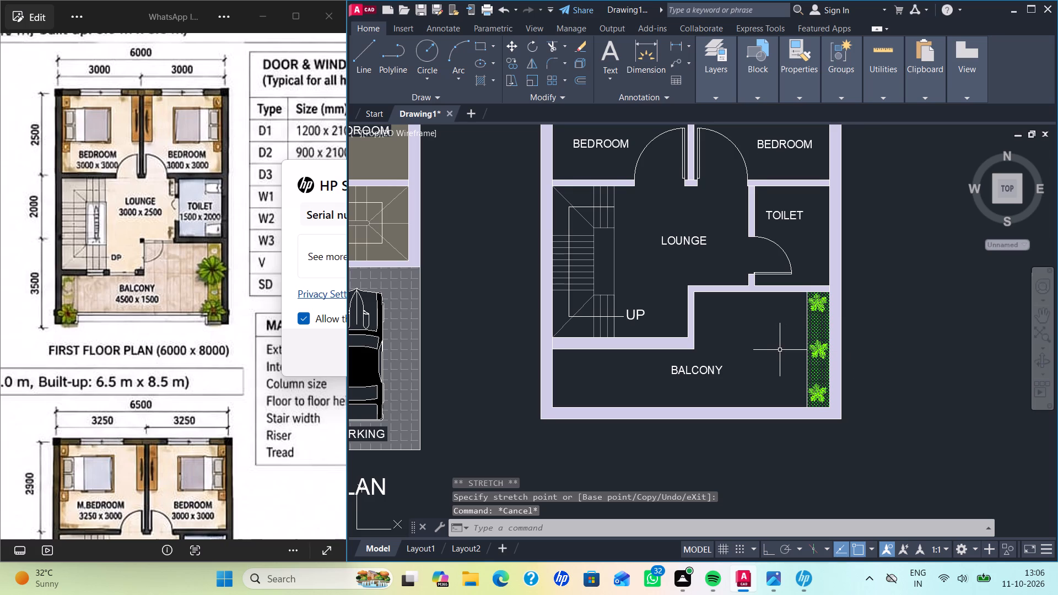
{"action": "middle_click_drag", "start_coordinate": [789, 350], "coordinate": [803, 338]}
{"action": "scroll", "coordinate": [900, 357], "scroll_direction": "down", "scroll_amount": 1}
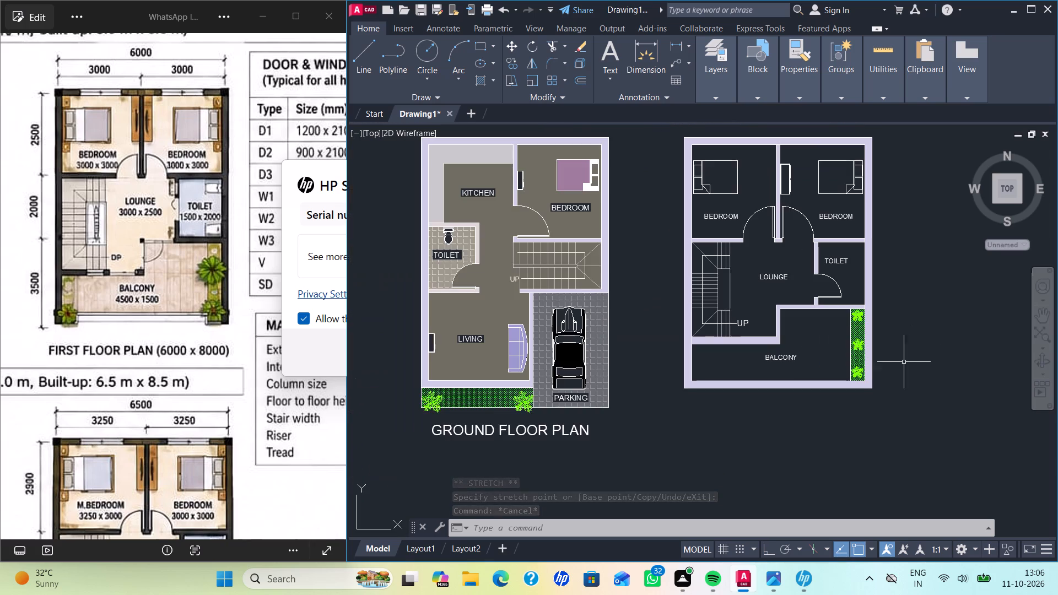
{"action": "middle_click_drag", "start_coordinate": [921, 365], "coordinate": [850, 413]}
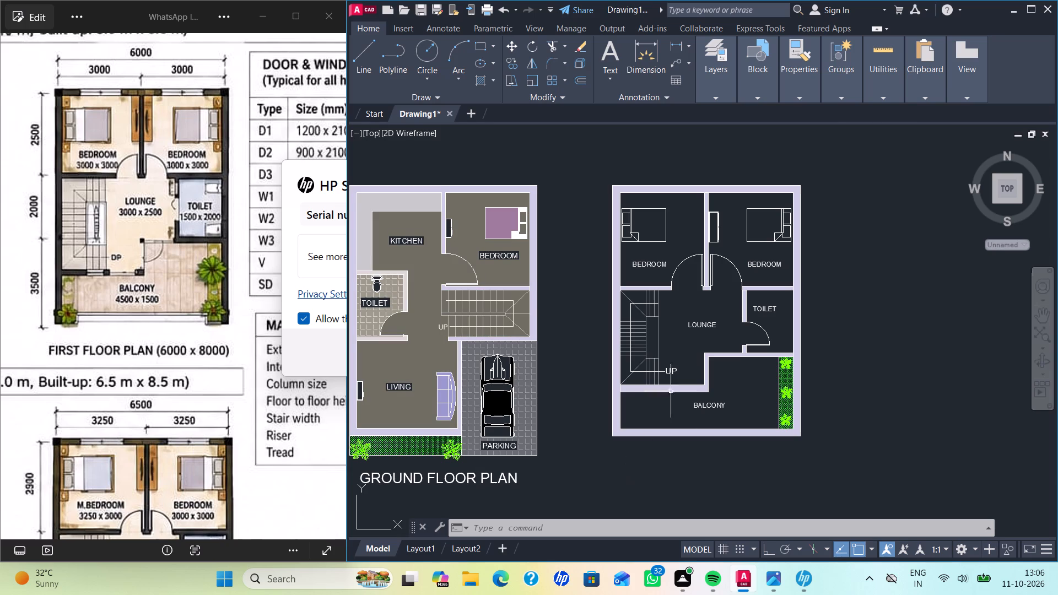
Hatch the first floor balcony outside the green strip with the ANGLE pattern, ByLayer colour, scale 40 and transparency 55.
{"action": "scroll", "coordinate": [728, 374], "scroll_direction": "up", "scroll_amount": 1}
{"action": "middle_click_drag", "start_coordinate": [751, 404], "coordinate": [719, 347]}
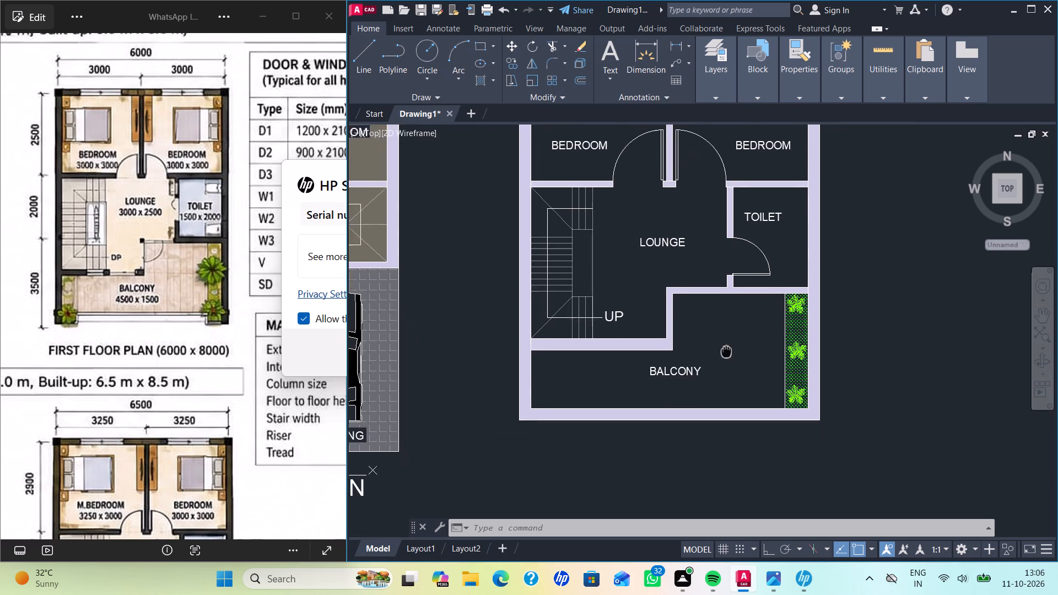
{"action": "middle_click_drag", "start_coordinate": [719, 347], "coordinate": [702, 344]}
{"action": "key", "text": "h"}
{"action": "key", "text": "Return"}
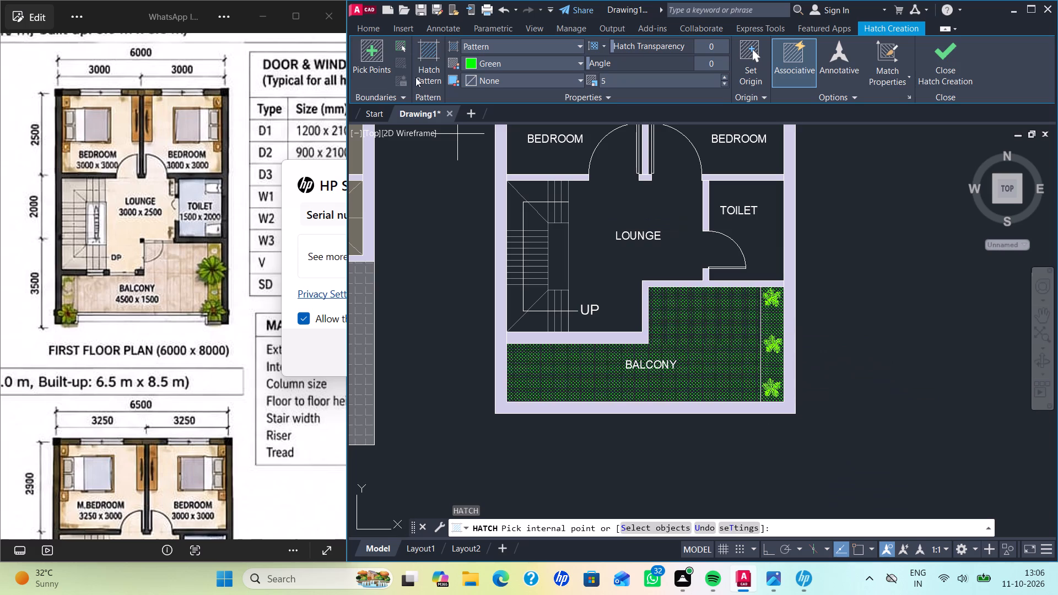
{"action": "left_click", "coordinate": [471, 65]}
{"action": "left_click", "coordinate": [489, 75]}
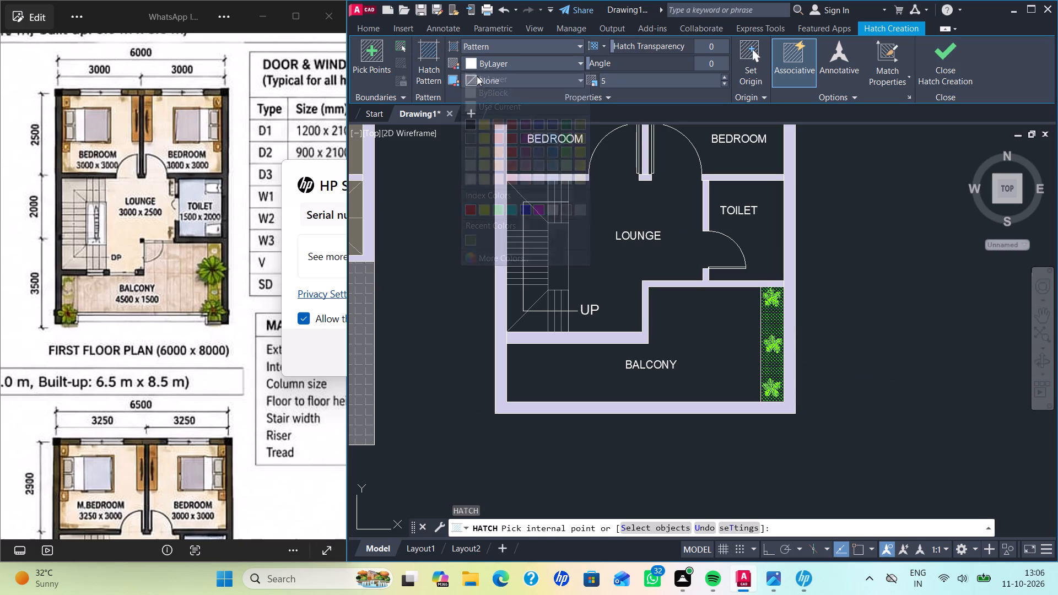
{"action": "left_click", "coordinate": [441, 62]}
{"action": "scroll", "coordinate": [479, 121], "scroll_direction": "up", "scroll_amount": 5}
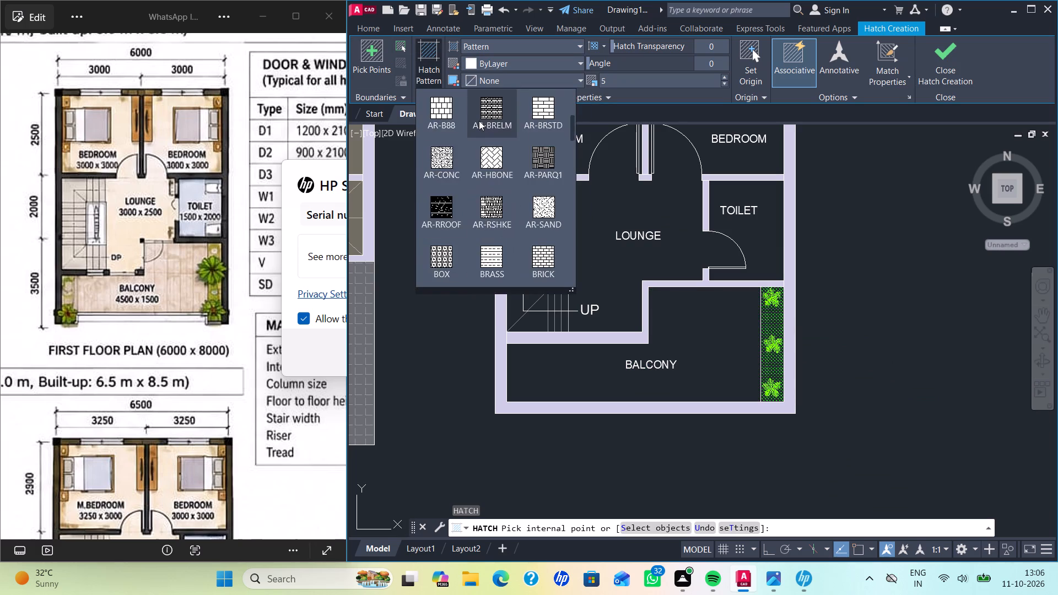
{"action": "scroll", "coordinate": [479, 121], "scroll_direction": "up", "scroll_amount": 4}
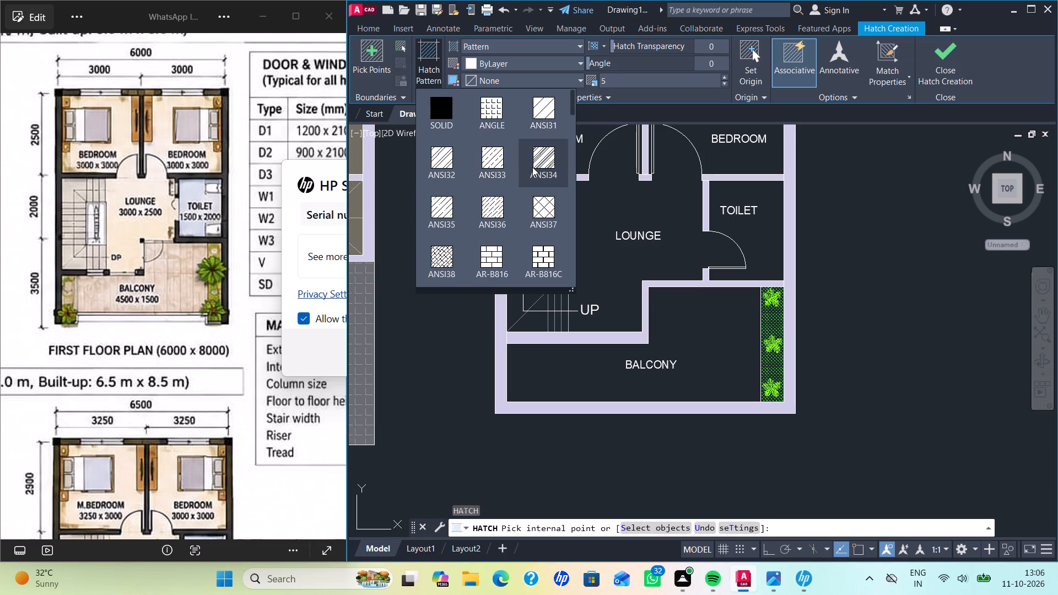
{"action": "left_click", "coordinate": [494, 112]}
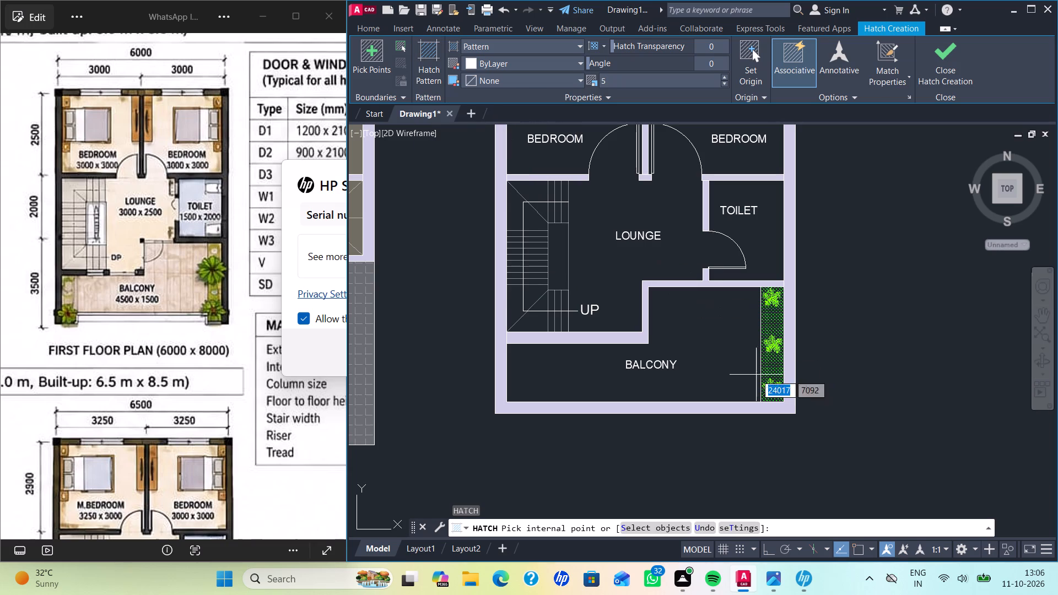
{"action": "left_click", "coordinate": [725, 73]}
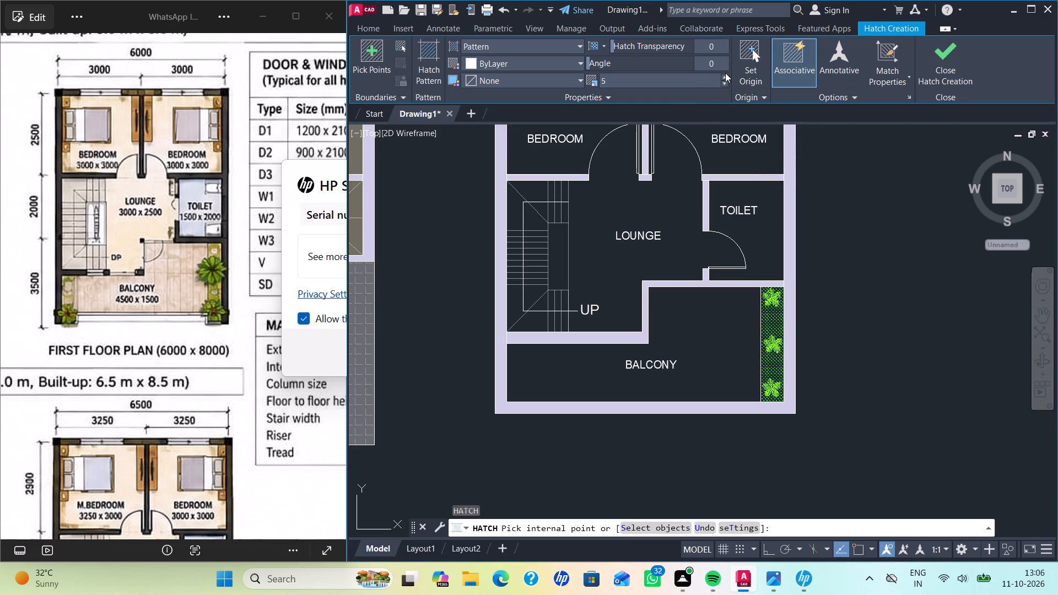
{"action": "left_click", "coordinate": [724, 78]}
{"action": "left_click", "coordinate": [639, 83]}
{"action": "type", "text": "20"}
{"action": "key", "text": "Return"}
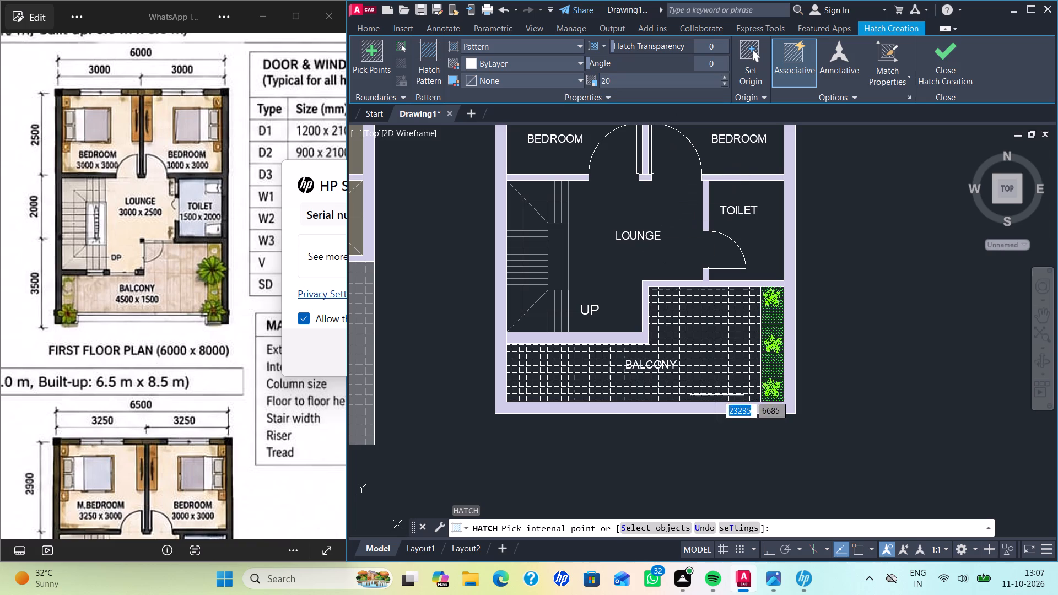
{"action": "triple_click", "coordinate": [723, 77]}
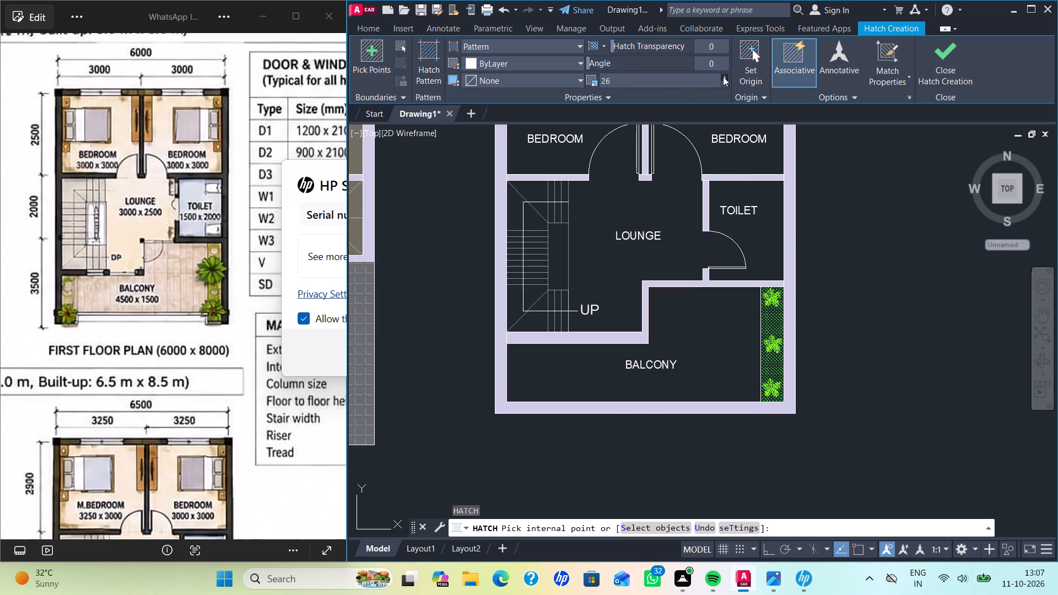
{"action": "triple_click", "coordinate": [723, 77]}
{"action": "double_click", "coordinate": [723, 77]}
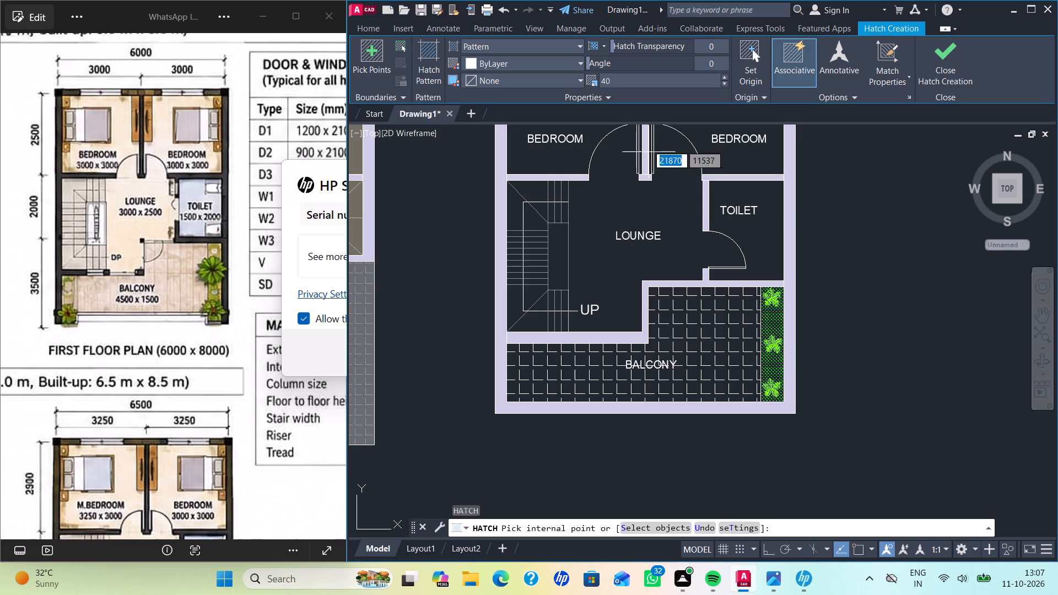
{"action": "left_click_drag", "start_coordinate": [616, 47], "coordinate": [695, 69]}
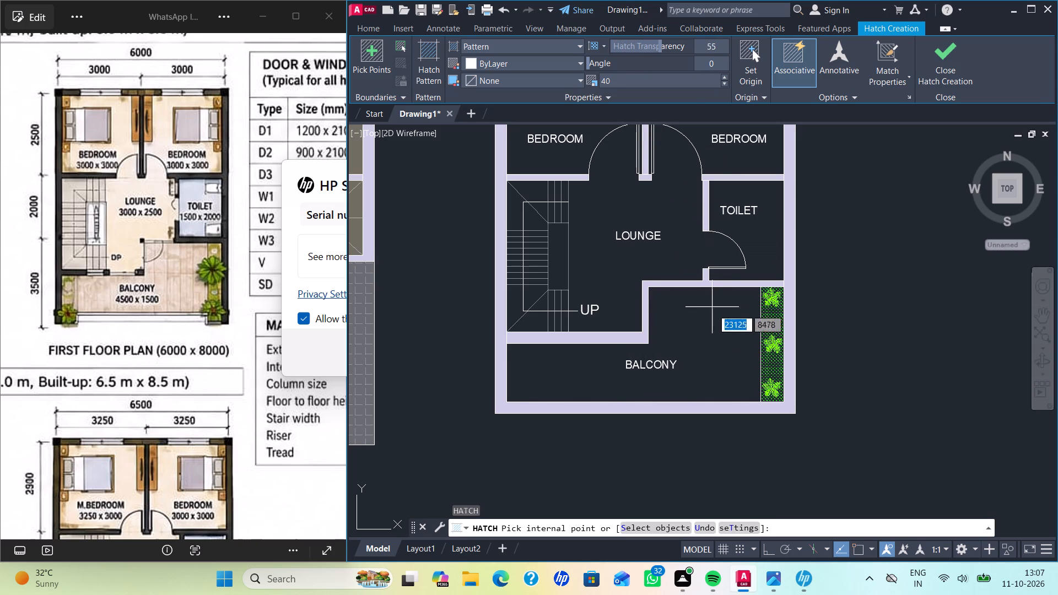
{"action": "left_click", "coordinate": [715, 330]}
{"action": "key", "text": "Return"}
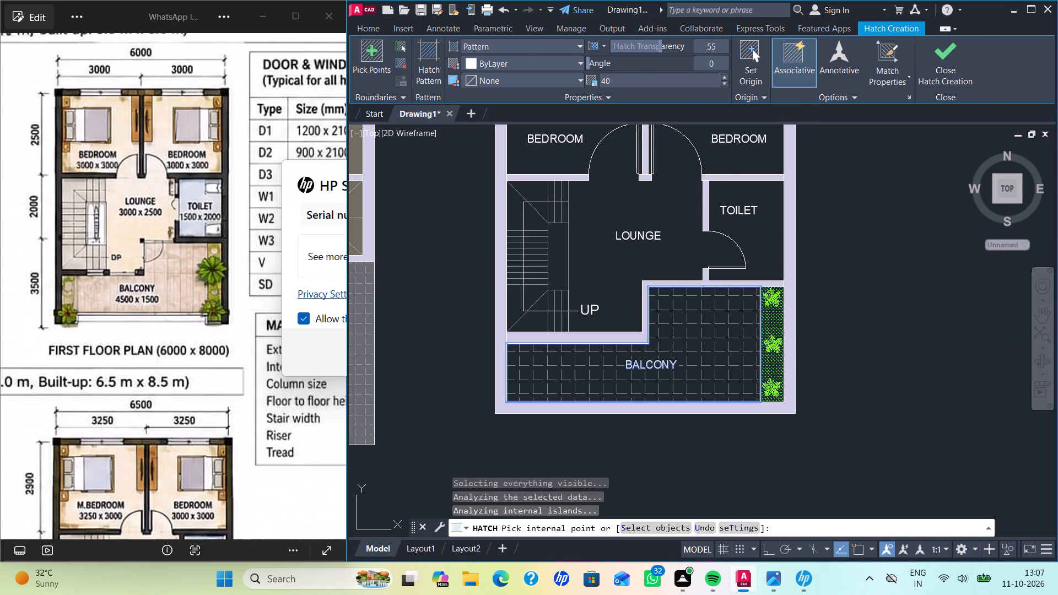
Hatch the first floor toilet with the same ANGLE pattern at scale 40 and transparency 55.
{"action": "scroll", "coordinate": [852, 348], "scroll_direction": "down", "scroll_amount": 1}
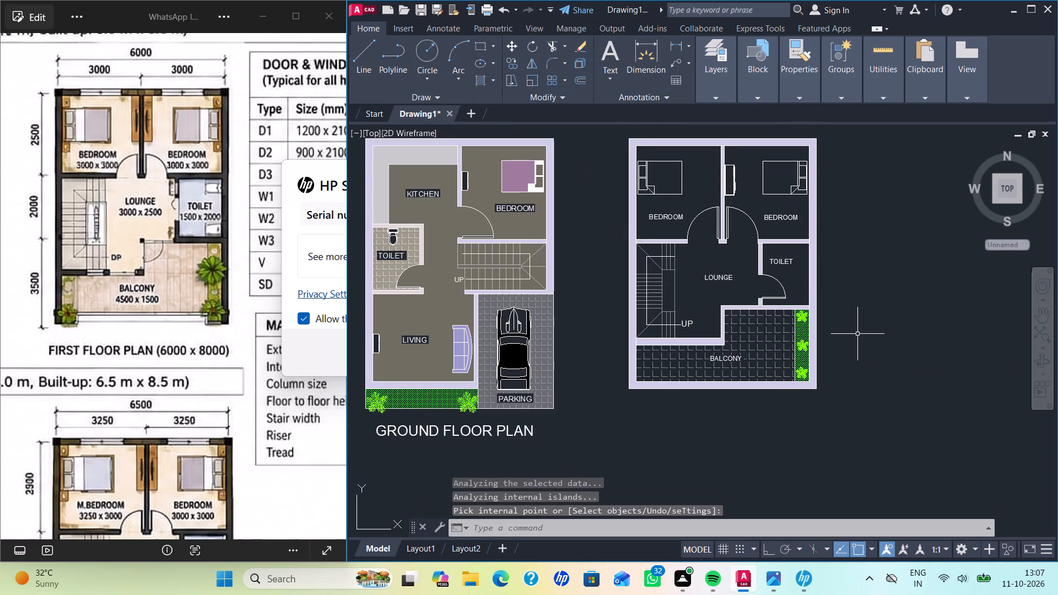
{"action": "middle_click_drag", "start_coordinate": [850, 337], "coordinate": [823, 349]}
{"action": "key", "text": "space"}
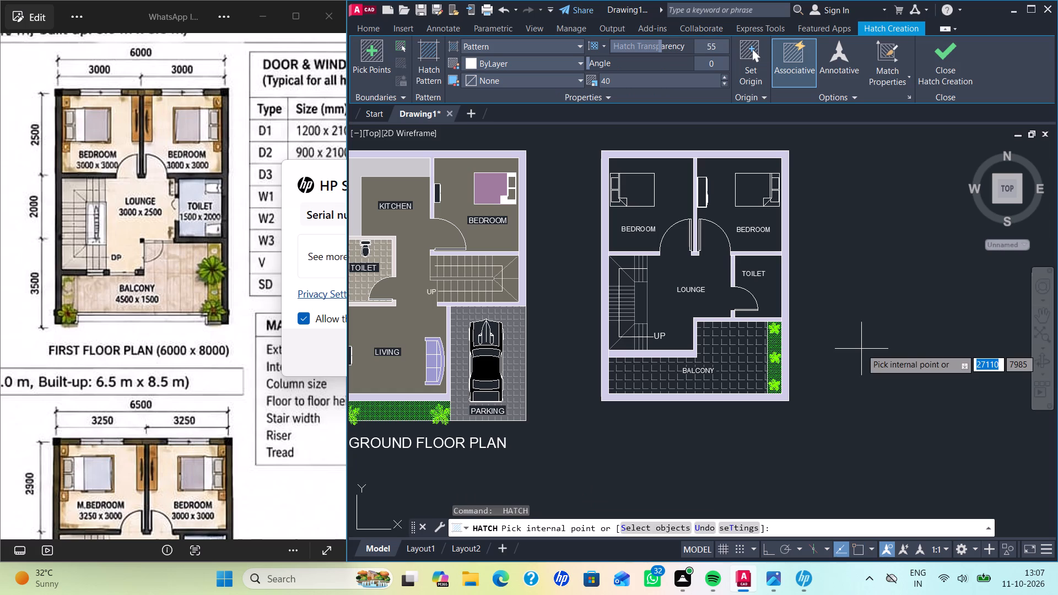
{"action": "left_click", "coordinate": [774, 295]}
{"action": "key", "text": "Return"}
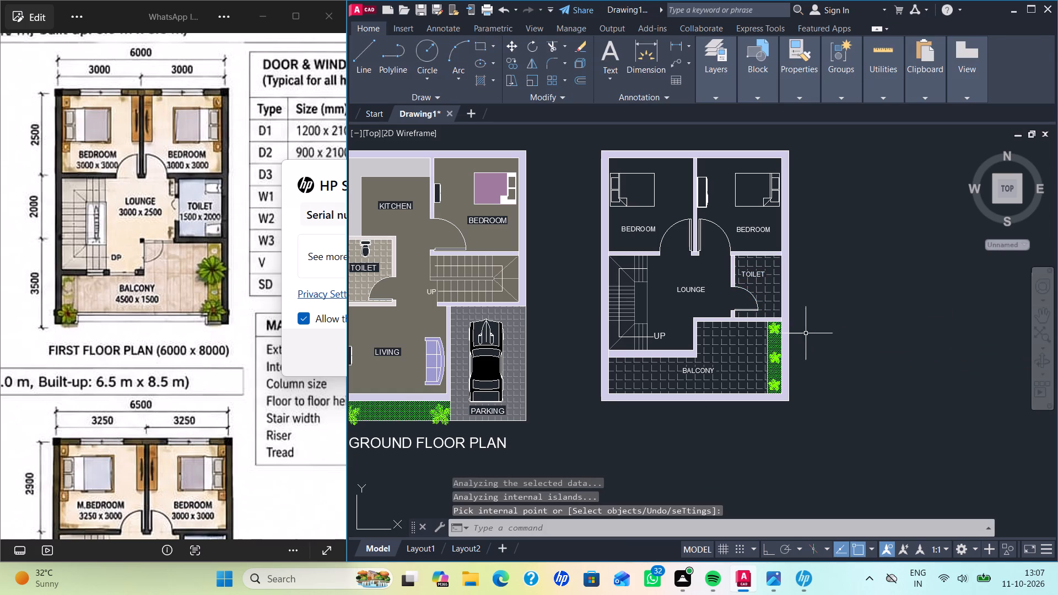
{"action": "scroll", "coordinate": [812, 320], "scroll_direction": "up", "scroll_amount": 1}
{"action": "scroll", "coordinate": [812, 319], "scroll_direction": "down", "scroll_amount": 1}
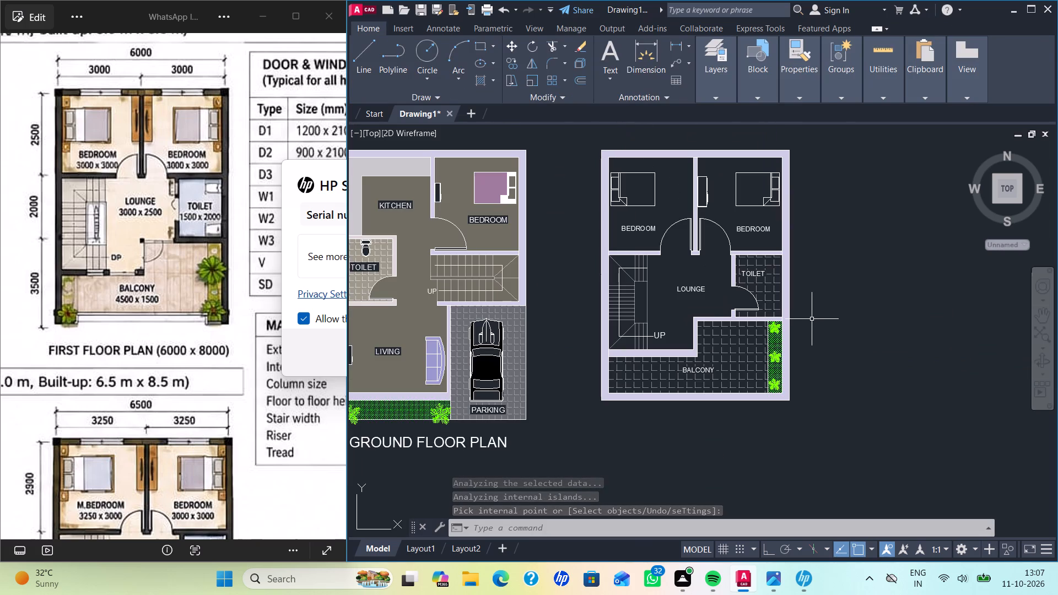
Move the TOILET label on the first floor plan slightly to the right, nearer the middle of the room.
{"action": "middle_click_drag", "start_coordinate": [812, 319], "coordinate": [797, 342]}
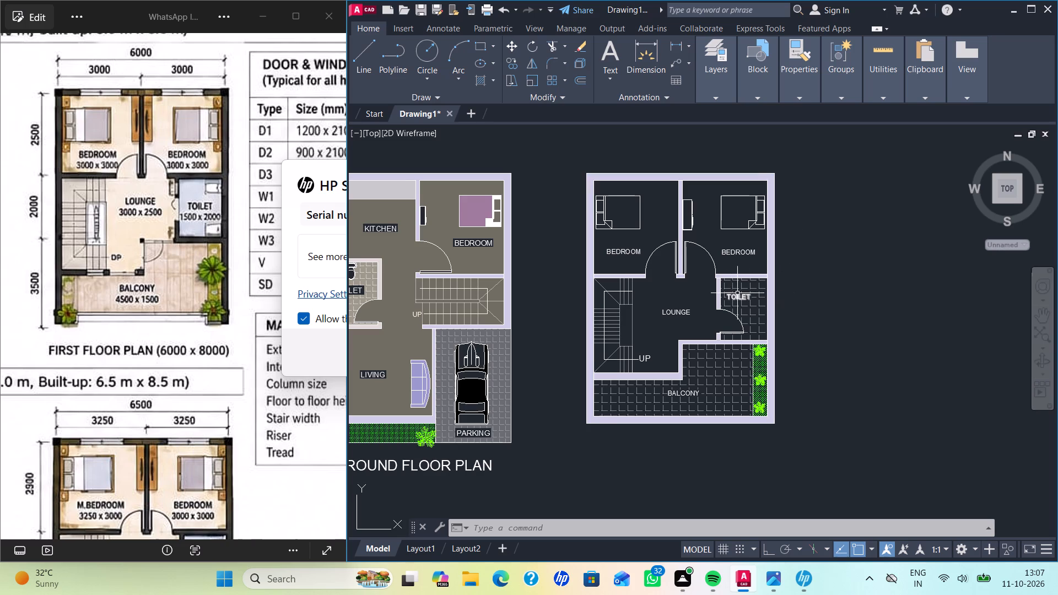
{"action": "scroll", "coordinate": [748, 299], "scroll_direction": "up", "scroll_amount": 3}
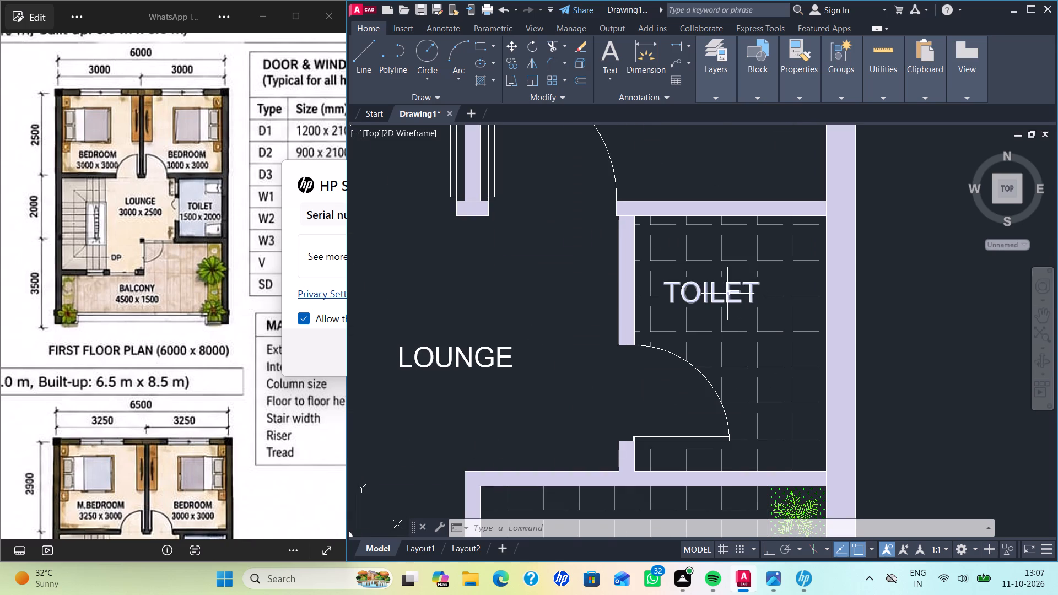
{"action": "left_click", "coordinate": [727, 294]}
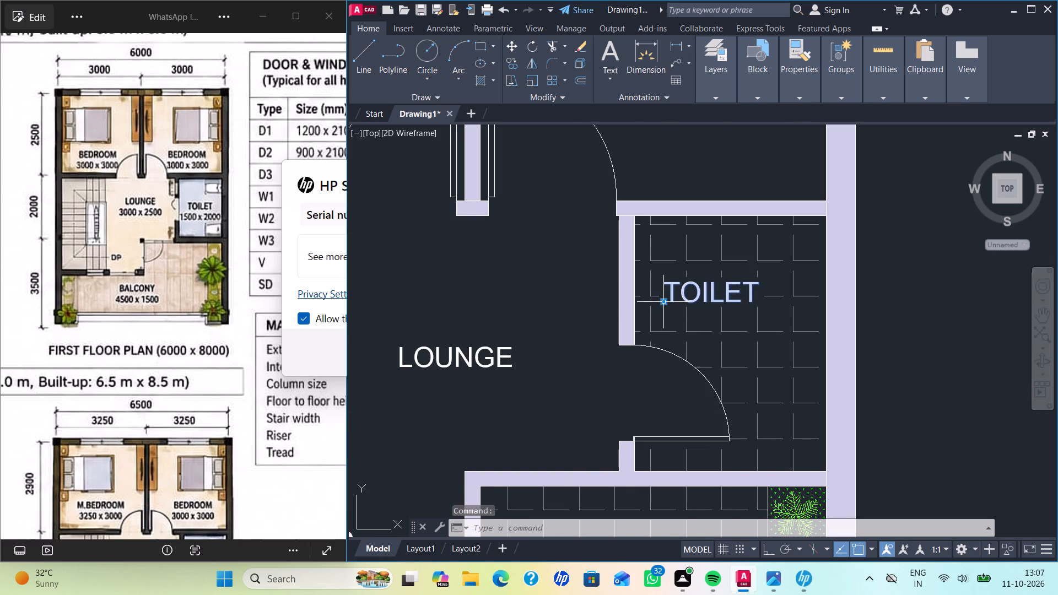
{"action": "left_click", "coordinate": [661, 302]}
{"action": "left_click", "coordinate": [674, 301]}
{"action": "scroll", "coordinate": [771, 319], "scroll_direction": "down", "scroll_amount": 1}
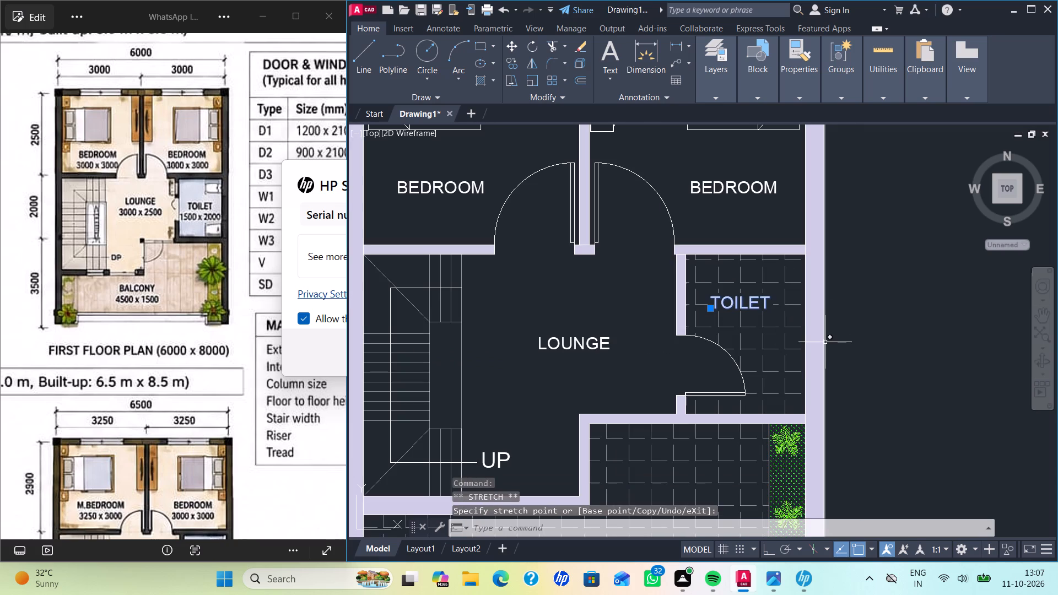
{"action": "key", "text": "Escape"}
Examine the first floor plan in the reference image and compare it with the drawn plan.
{"action": "left_click", "coordinate": [183, 566]}
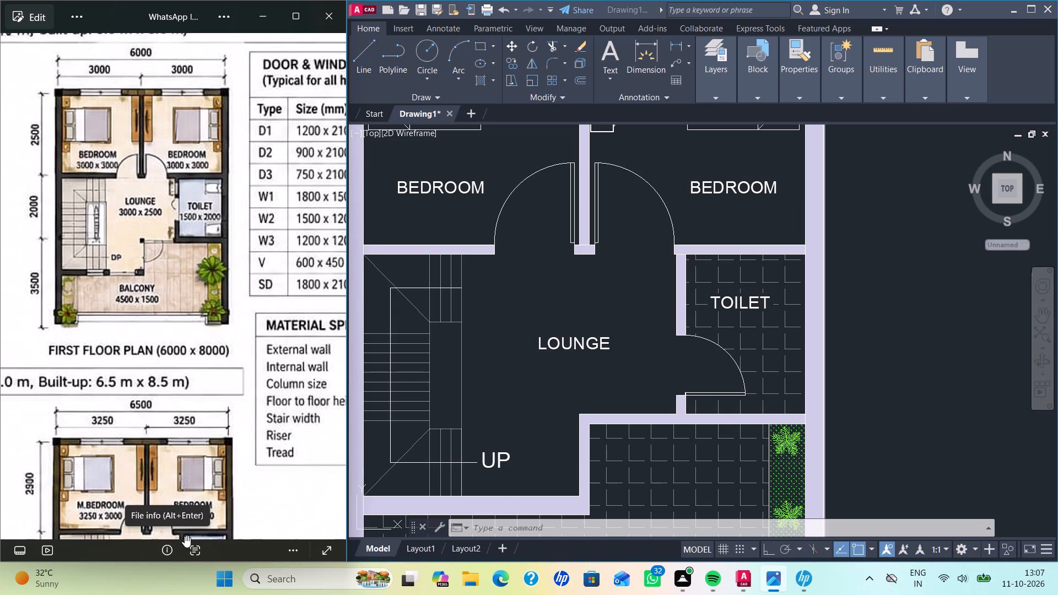
{"action": "scroll", "coordinate": [188, 527], "scroll_direction": "down", "scroll_amount": 2}
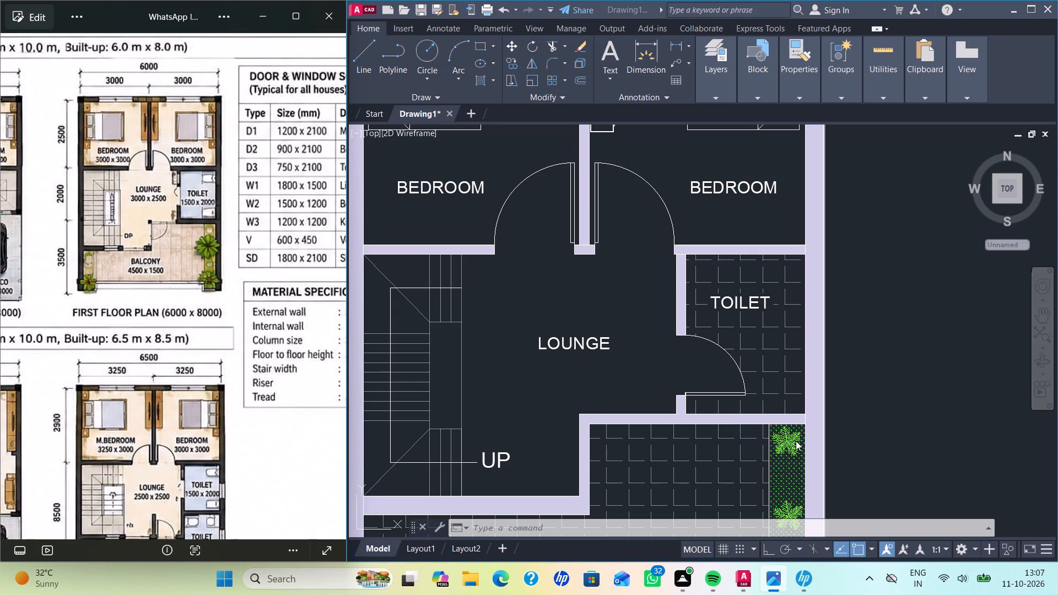
{"action": "left_click", "coordinate": [875, 353]}
{"action": "left_click_drag", "start_coordinate": [852, 256], "coordinate": [856, 264]}
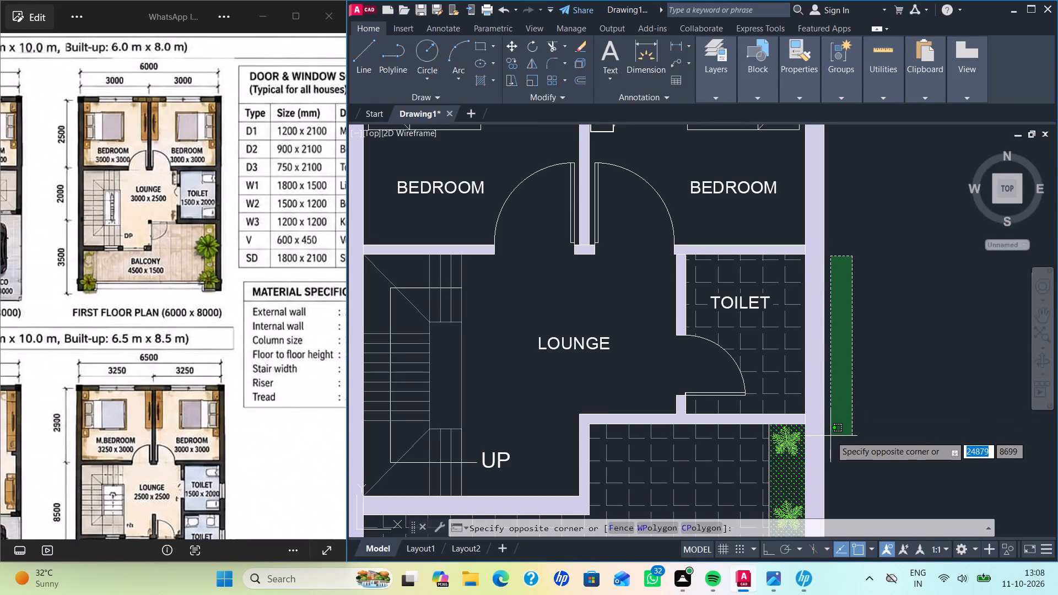
{"action": "scroll", "coordinate": [877, 332], "scroll_direction": "down", "scroll_amount": 2}
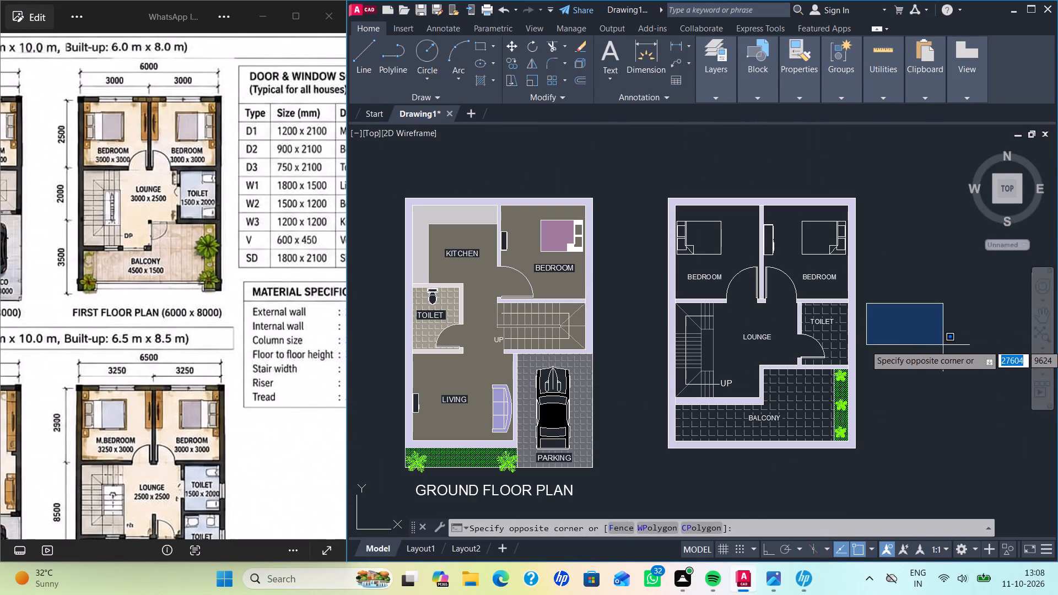
{"action": "left_click", "coordinate": [914, 348]}
{"action": "middle_click_drag", "start_coordinate": [926, 311], "coordinate": [916, 282]}
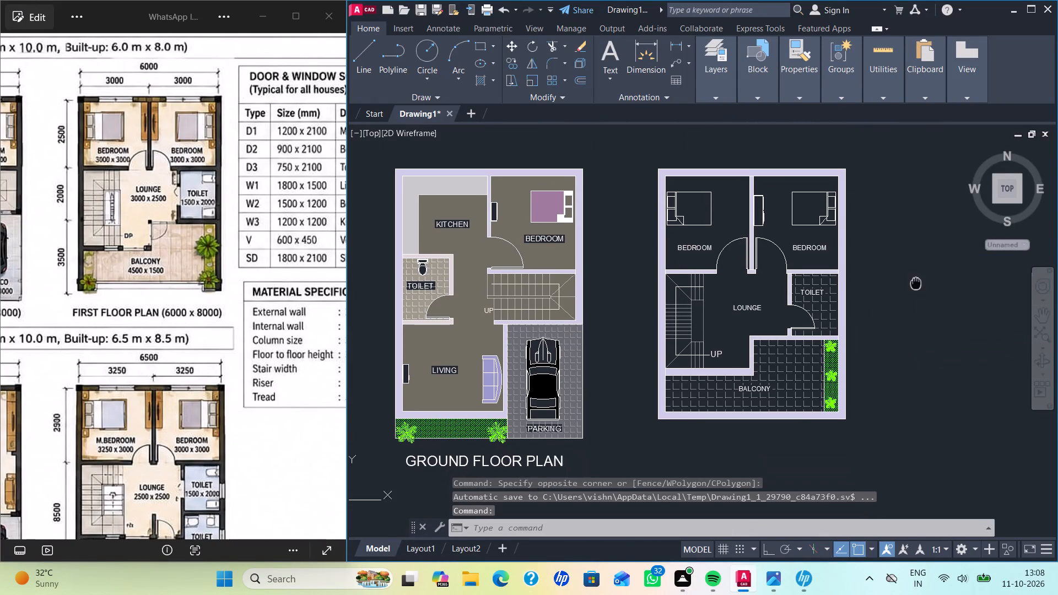
{"action": "middle_click_drag", "start_coordinate": [916, 282], "coordinate": [916, 282]}
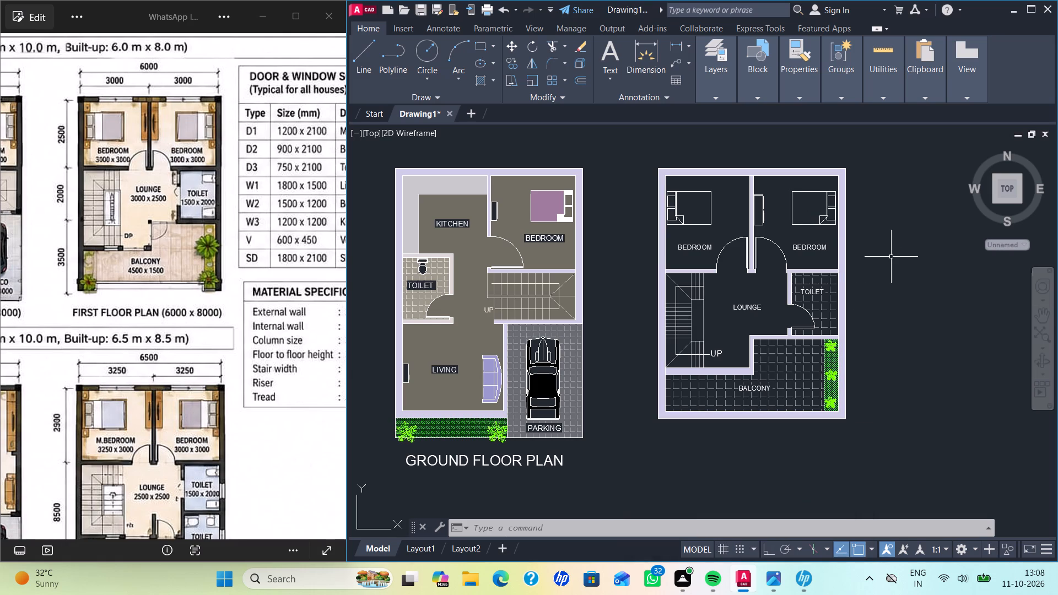
Hatch the covers of both first floor beds with a solid fill in colour 221,179,212 at transparency 0.
{"action": "middle_click_drag", "start_coordinate": [891, 257], "coordinate": [836, 290]}
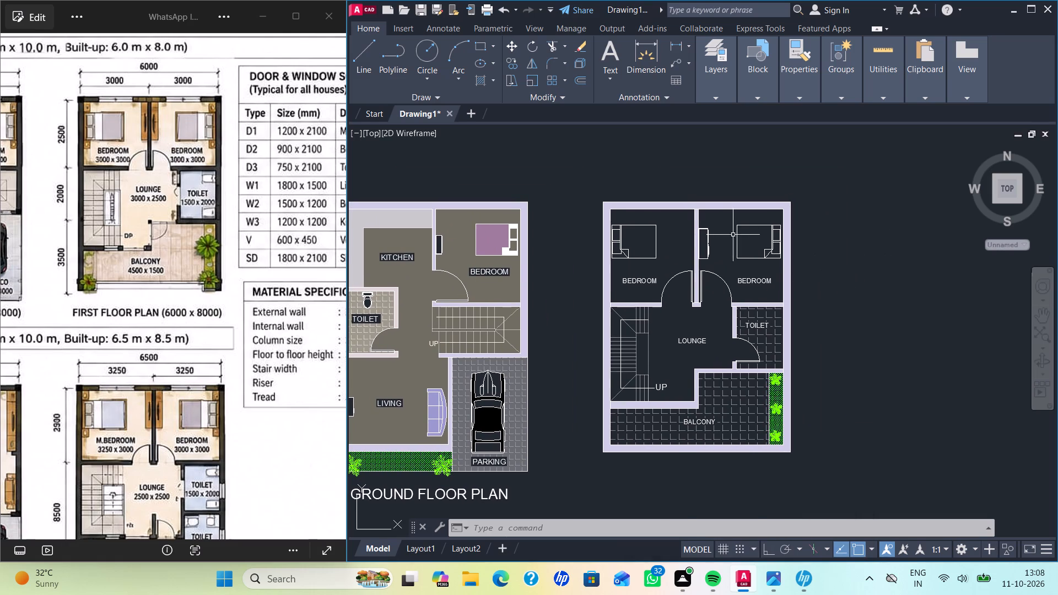
{"action": "scroll", "coordinate": [735, 235], "scroll_direction": "up", "scroll_amount": 1}
{"action": "key", "text": "h"}
{"action": "key", "text": "Return"}
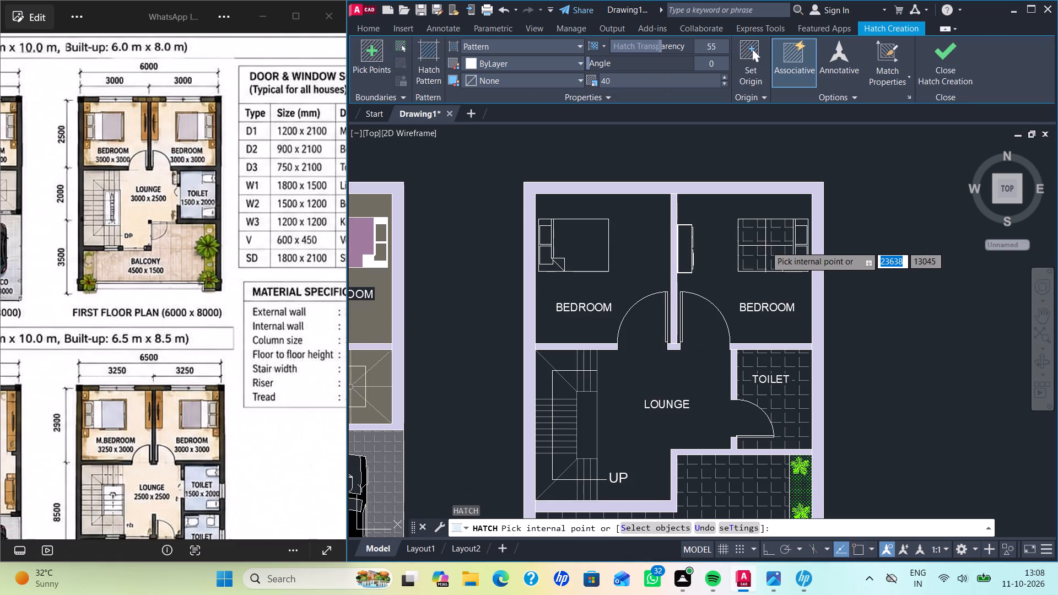
{"action": "left_click", "coordinate": [428, 57]}
{"action": "scroll", "coordinate": [463, 134], "scroll_direction": "up", "scroll_amount": 3}
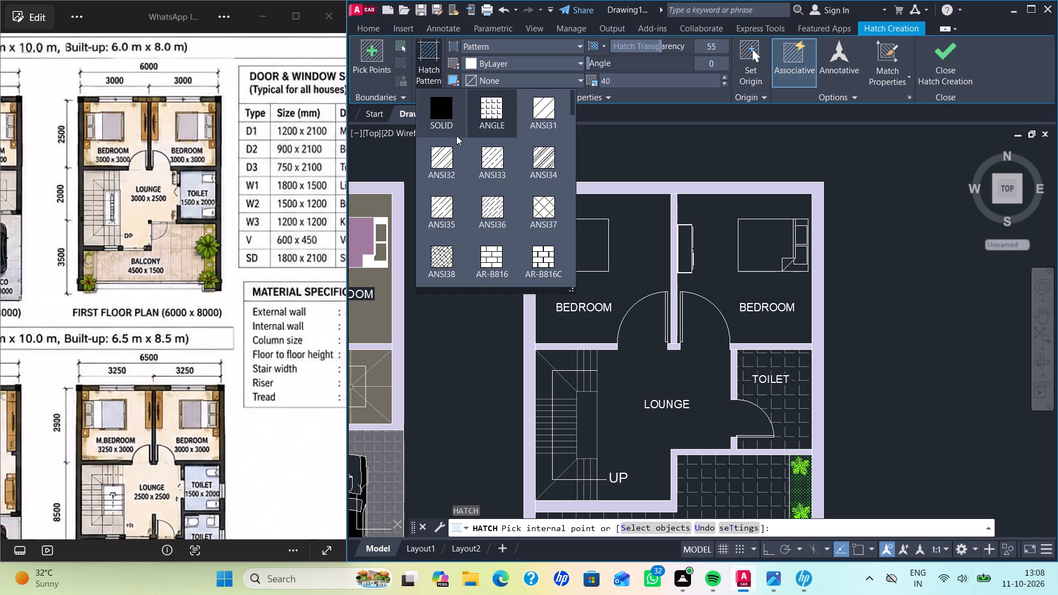
{"action": "left_click", "coordinate": [442, 106]}
{"action": "left_click", "coordinate": [468, 57]}
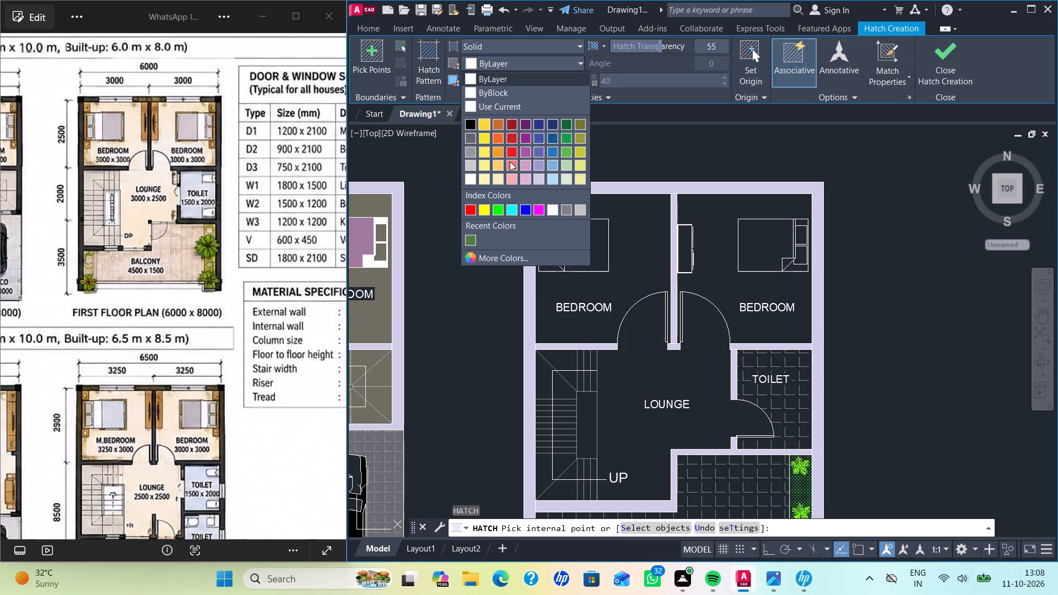
{"action": "left_click", "coordinate": [524, 166]}
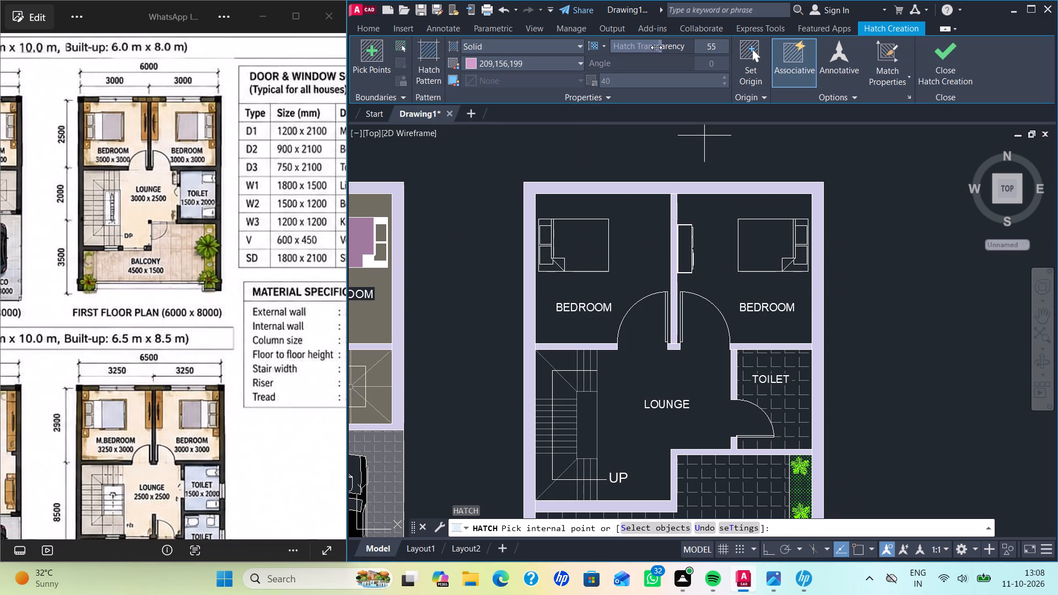
{"action": "left_click_drag", "start_coordinate": [656, 47], "coordinate": [460, 52]}
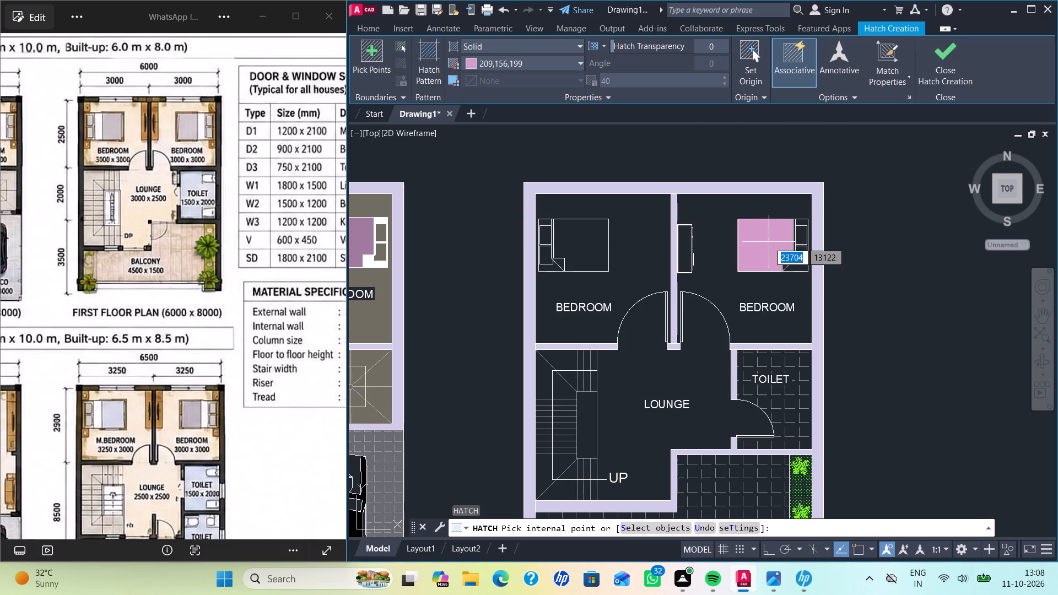
{"action": "left_click", "coordinate": [467, 61]}
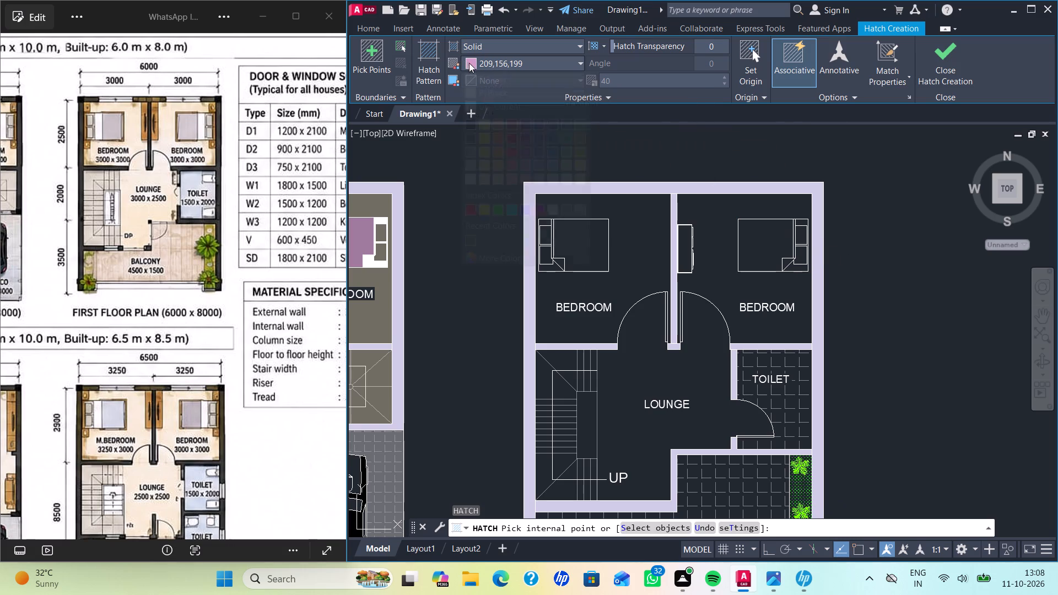
{"action": "left_click", "coordinate": [525, 179]}
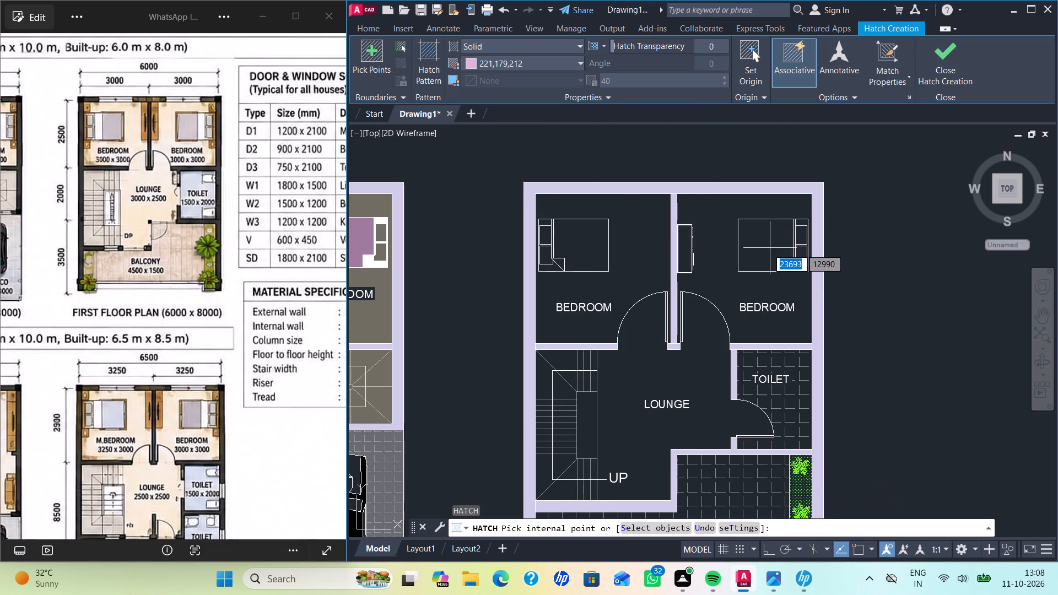
{"action": "left_click", "coordinate": [766, 248]}
{"action": "left_click", "coordinate": [596, 246]}
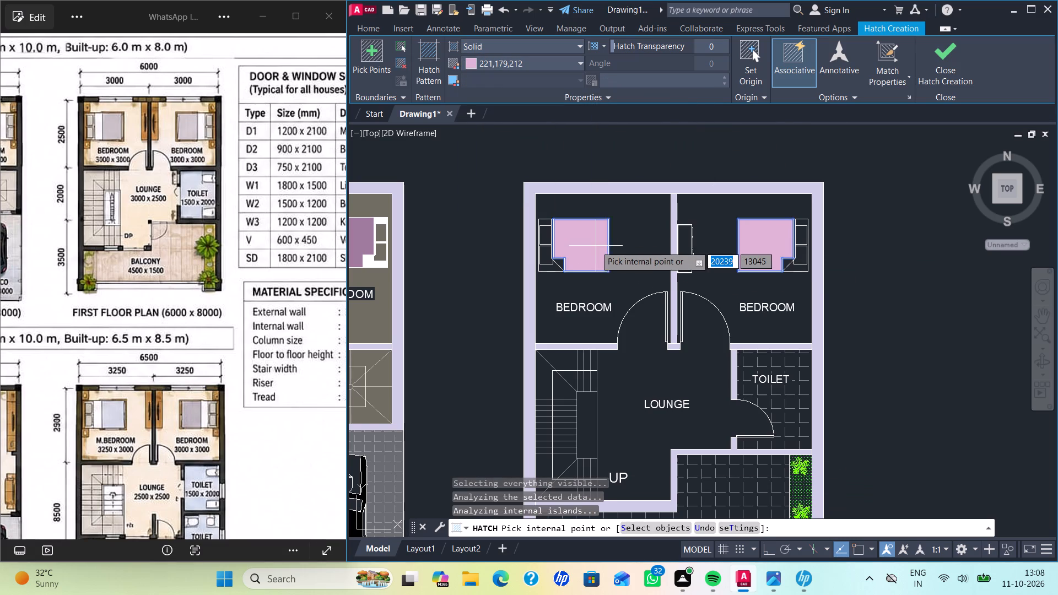
{"action": "key", "text": "Return"}
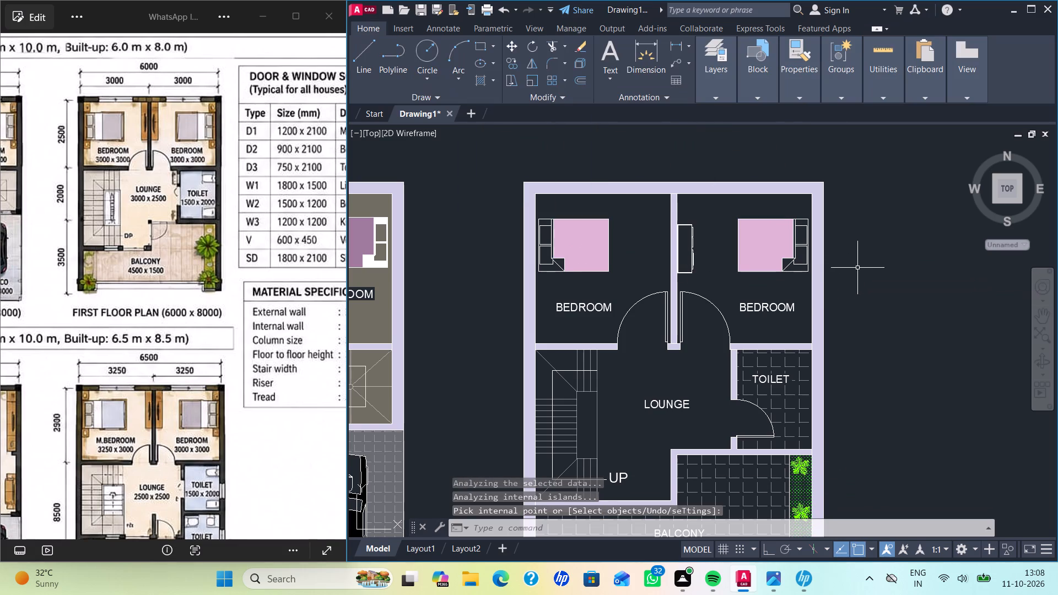
Fill the pillows of both first floor beds and the folded cover corner of the right bed with solid white 255,255,255.
{"action": "key", "text": "h"}
{"action": "key", "text": "Return"}
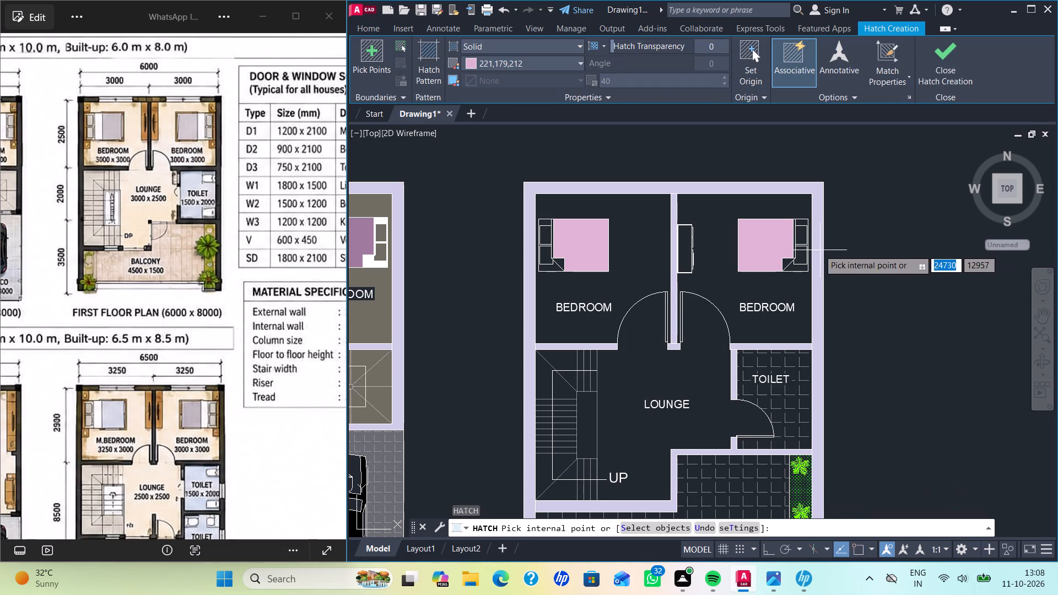
{"action": "left_click", "coordinate": [467, 56]}
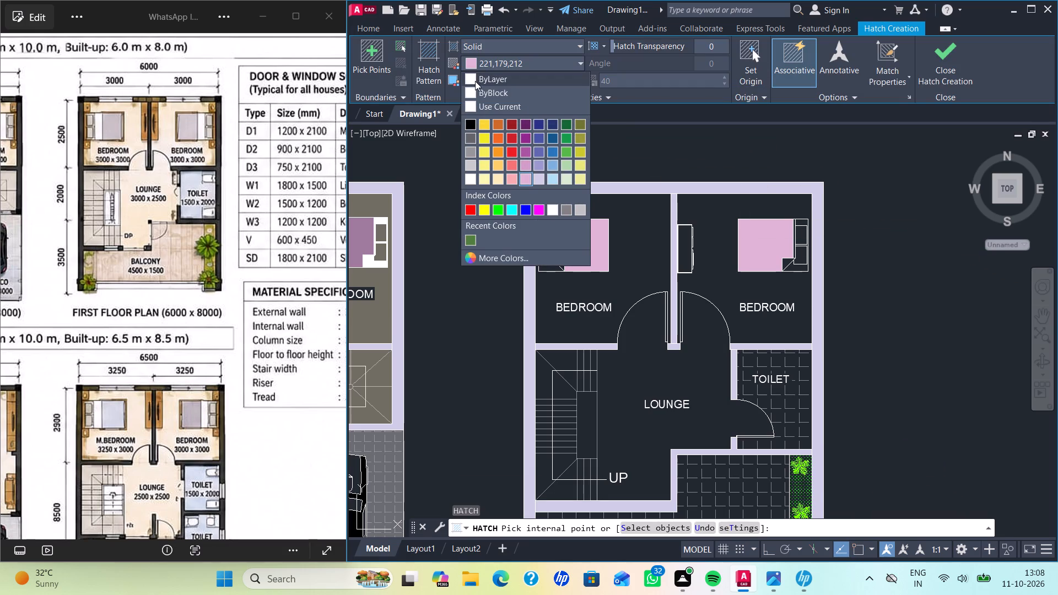
{"action": "left_click", "coordinate": [469, 182]}
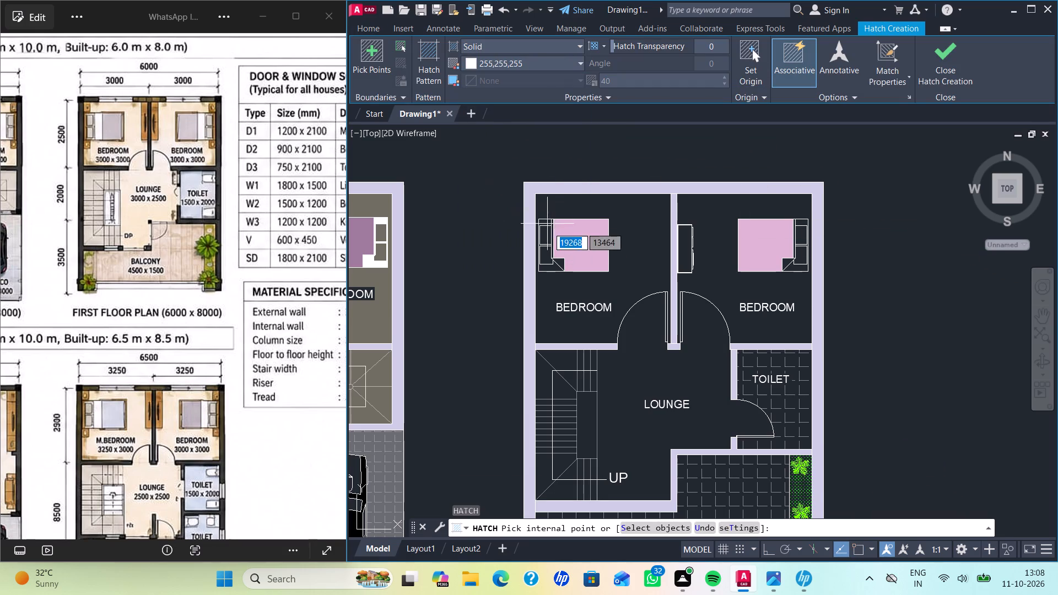
{"action": "left_click", "coordinate": [545, 236]}
{"action": "left_click", "coordinate": [544, 256]}
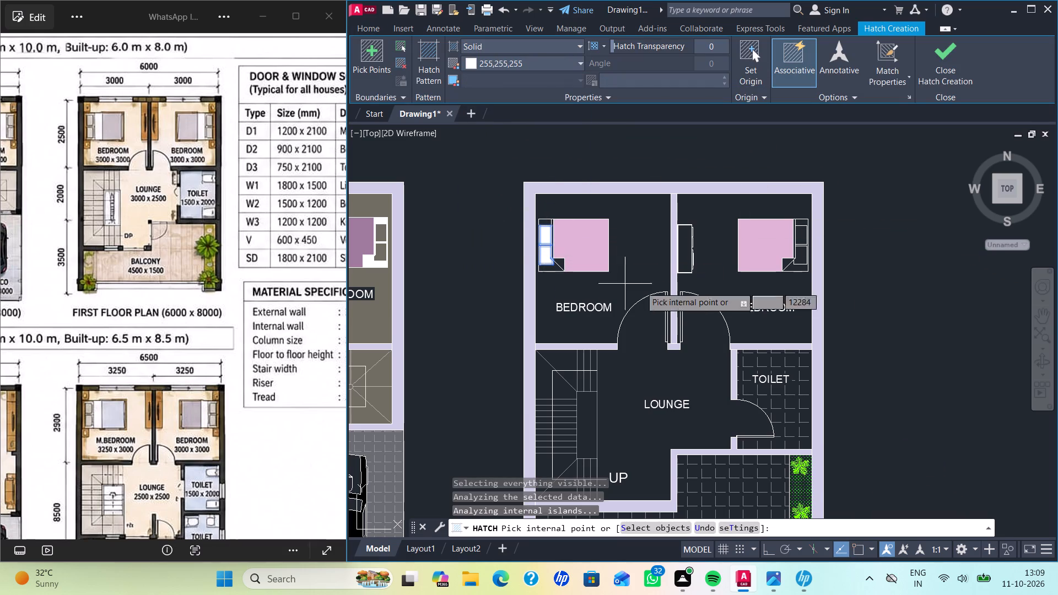
{"action": "left_click", "coordinate": [787, 261]}
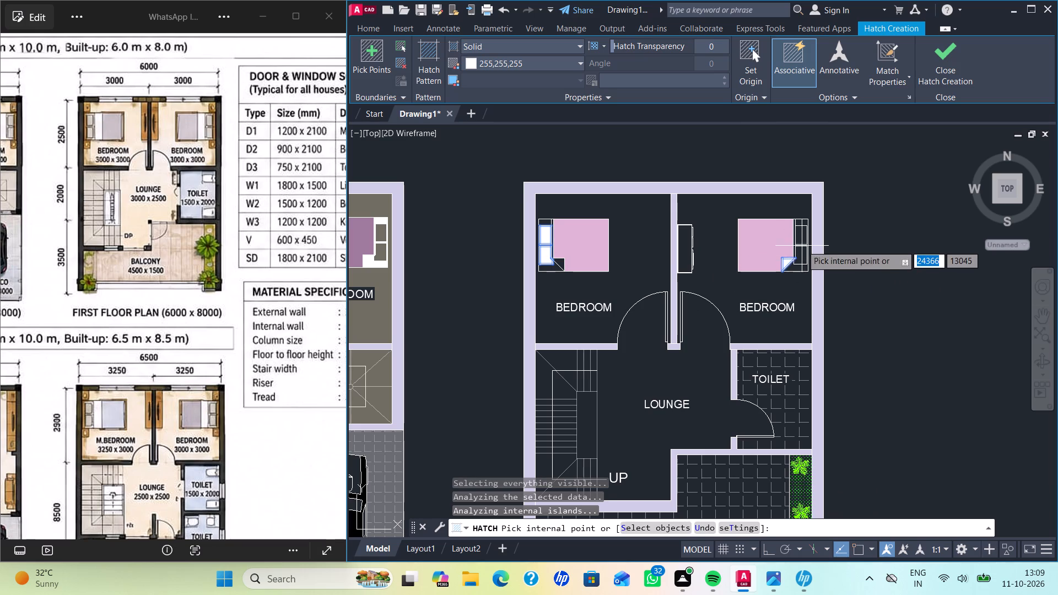
{"action": "left_click", "coordinate": [803, 237]}
{"action": "left_click", "coordinate": [797, 256]}
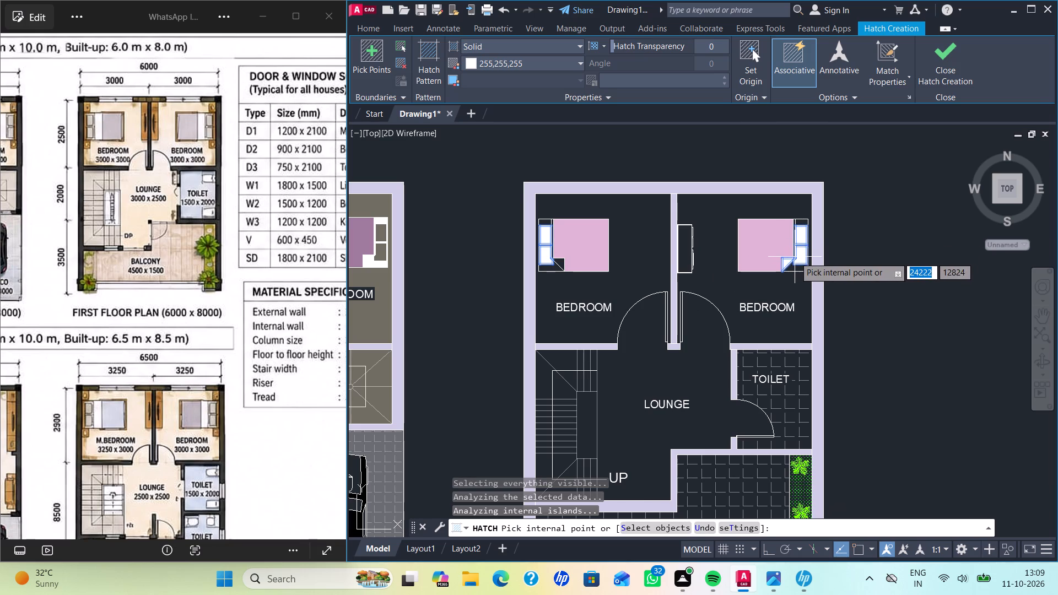
{"action": "key", "text": "Return"}
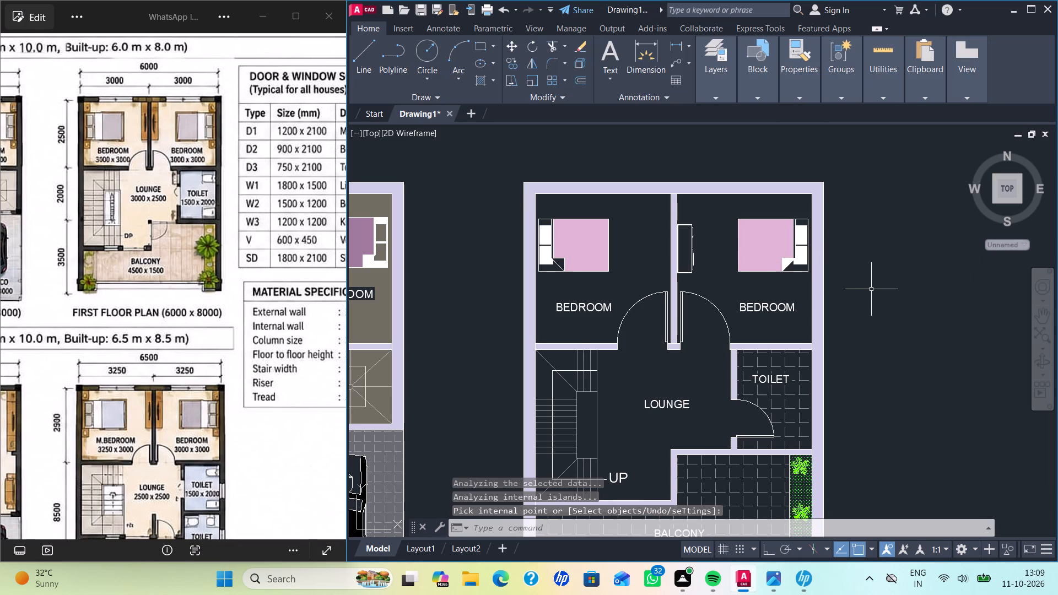
Fill the areas around the pillows of both first floor beds and the left bed's folded corner with solid grey 199,200,202.
{"action": "key", "text": "h"}
{"action": "key", "text": "Return"}
{"action": "scroll", "coordinate": [801, 215], "scroll_direction": "up", "scroll_amount": 2}
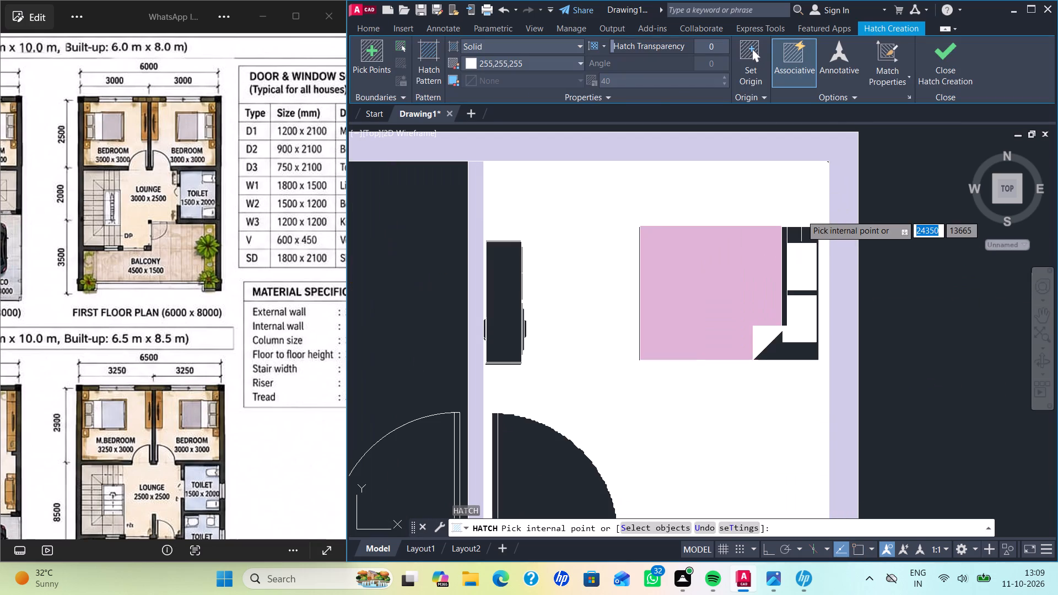
{"action": "left_click", "coordinate": [471, 60]}
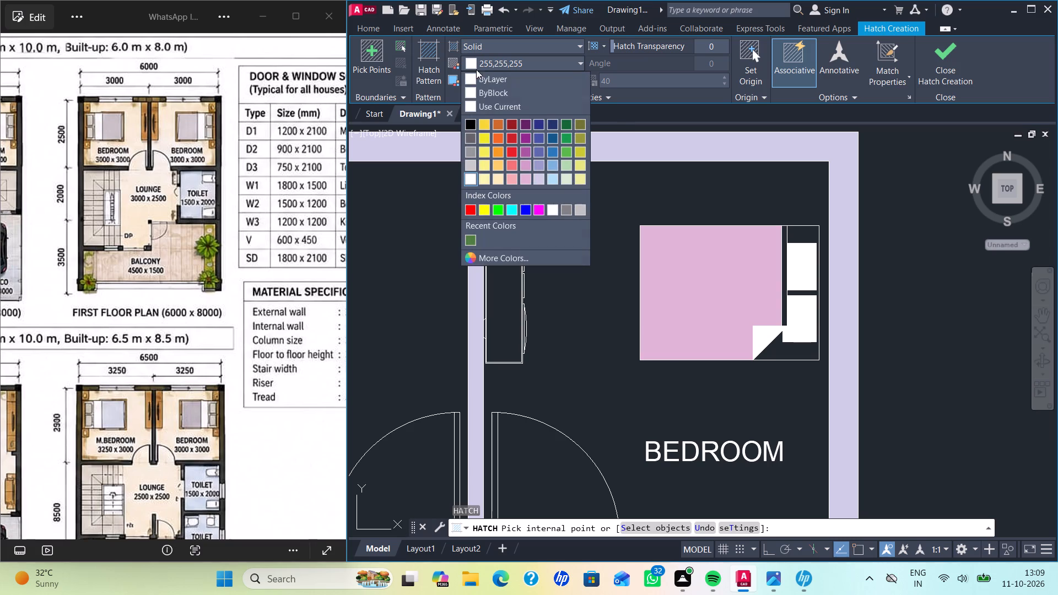
{"action": "left_click", "coordinate": [467, 165]}
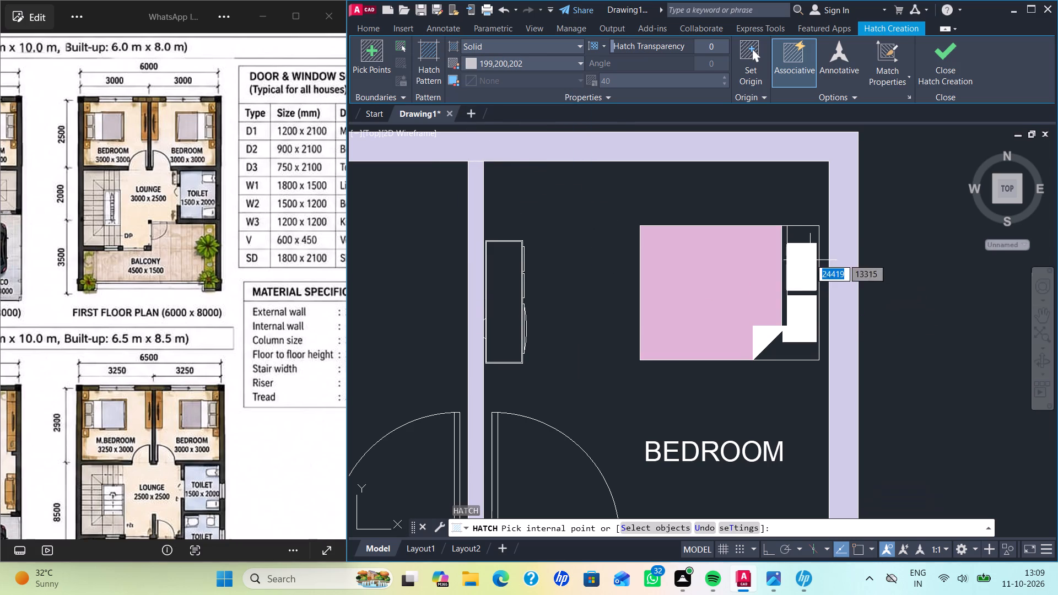
{"action": "left_click", "coordinate": [796, 230]}
{"action": "left_click", "coordinate": [785, 247]}
{"action": "scroll", "coordinate": [780, 280], "scroll_direction": "down", "scroll_amount": 2}
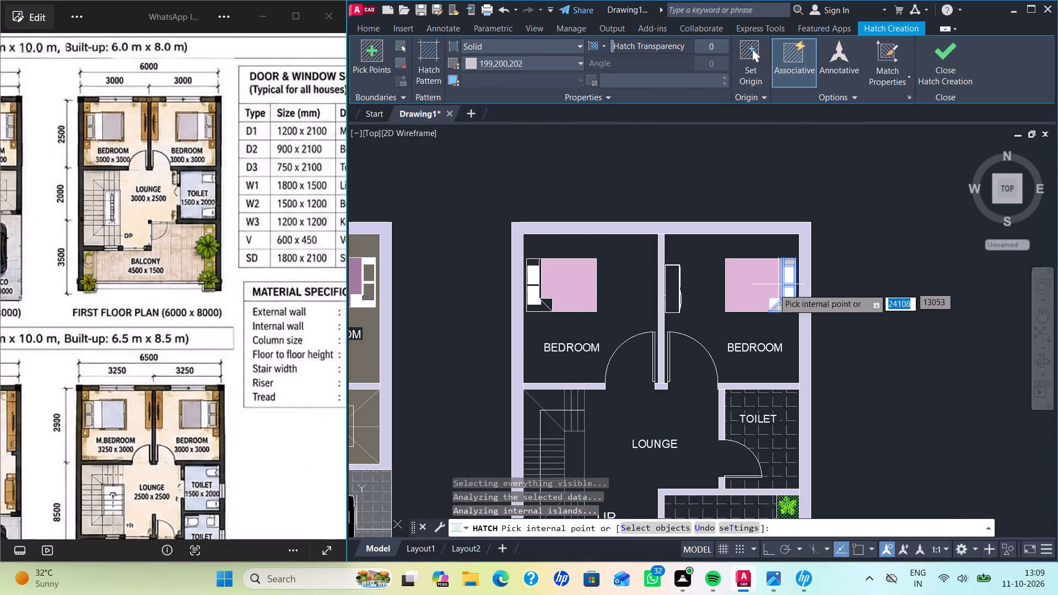
{"action": "scroll", "coordinate": [550, 275], "scroll_direction": "up", "scroll_amount": 2}
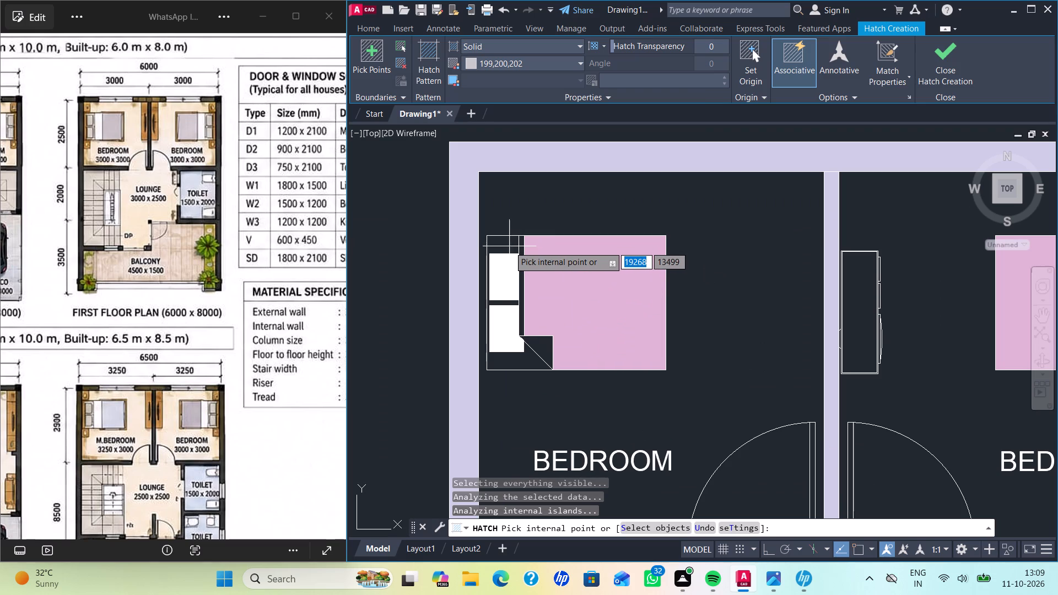
{"action": "left_click", "coordinate": [509, 246]}
{"action": "left_click", "coordinate": [523, 247]}
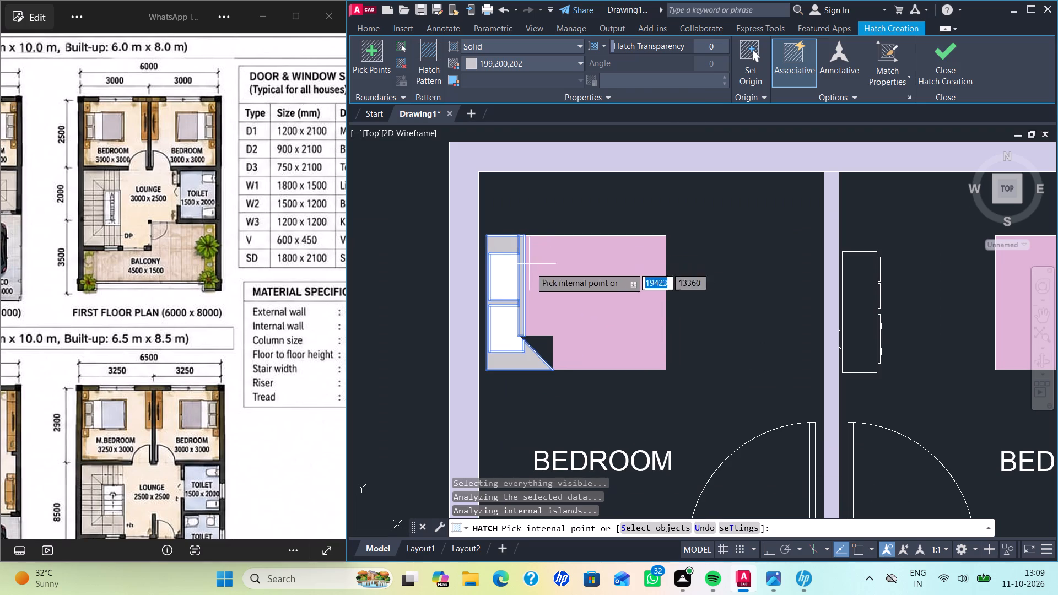
{"action": "left_click", "coordinate": [543, 348]}
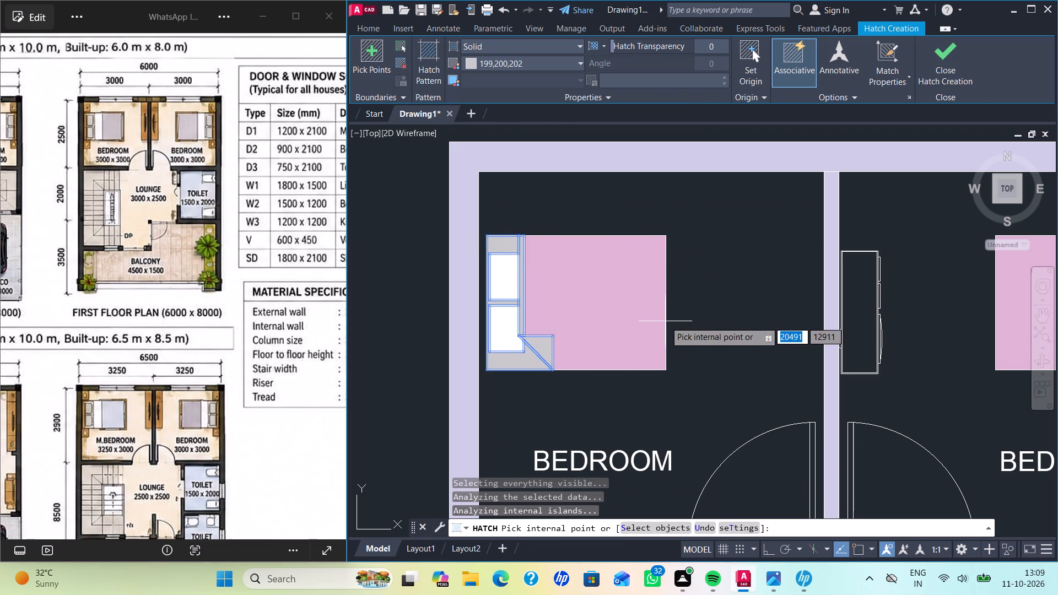
{"action": "key", "text": "Return"}
Hatch the first floor toilet with a solid fill in colour 173,221,247 at transparency 44, over its tile pattern.
{"action": "scroll", "coordinate": [655, 334], "scroll_direction": "down", "scroll_amount": 3}
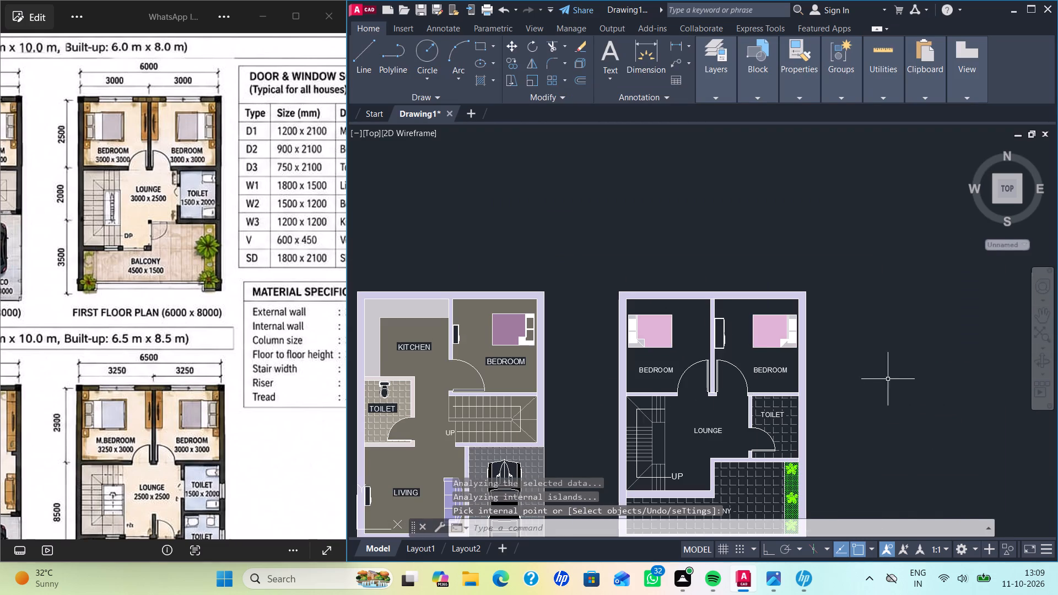
{"action": "middle_click_drag", "start_coordinate": [863, 361], "coordinate": [849, 270]}
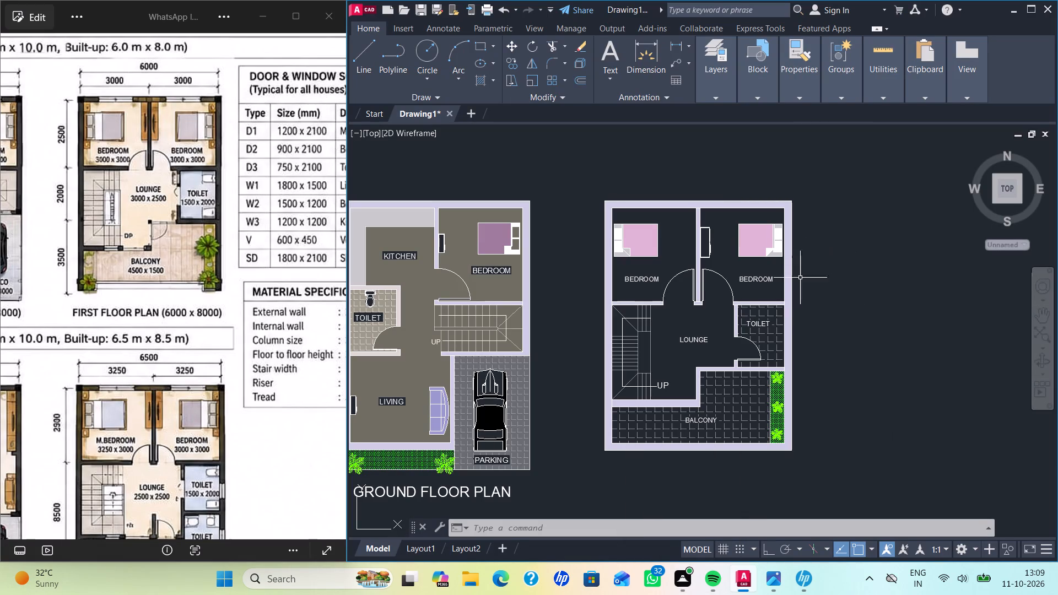
{"action": "middle_click_drag", "start_coordinate": [850, 315], "coordinate": [846, 301]}
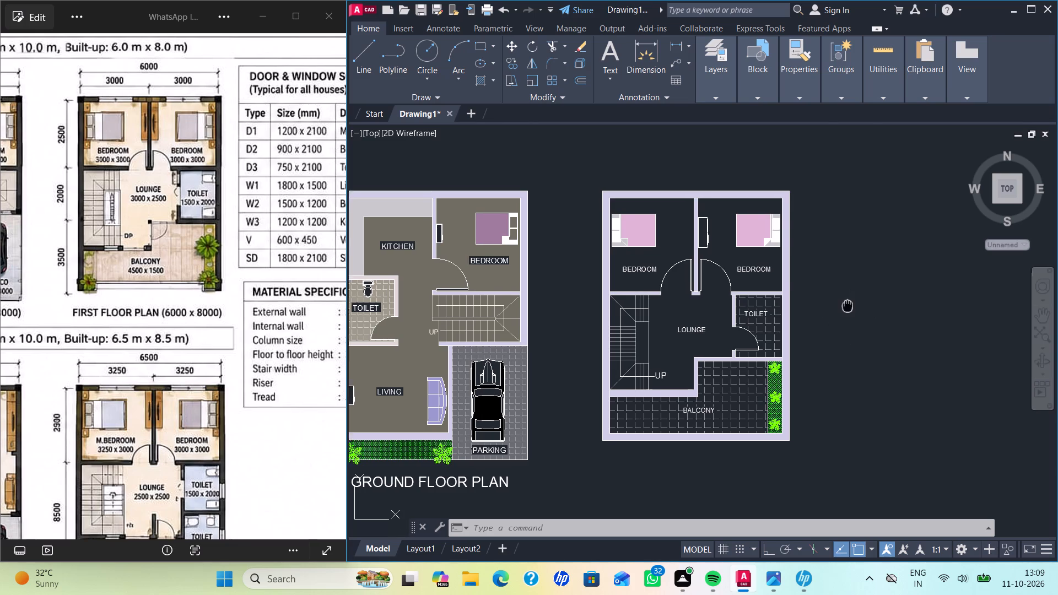
{"action": "middle_click_drag", "start_coordinate": [846, 301], "coordinate": [816, 270]}
{"action": "scroll", "coordinate": [805, 299], "scroll_direction": "up", "scroll_amount": 1}
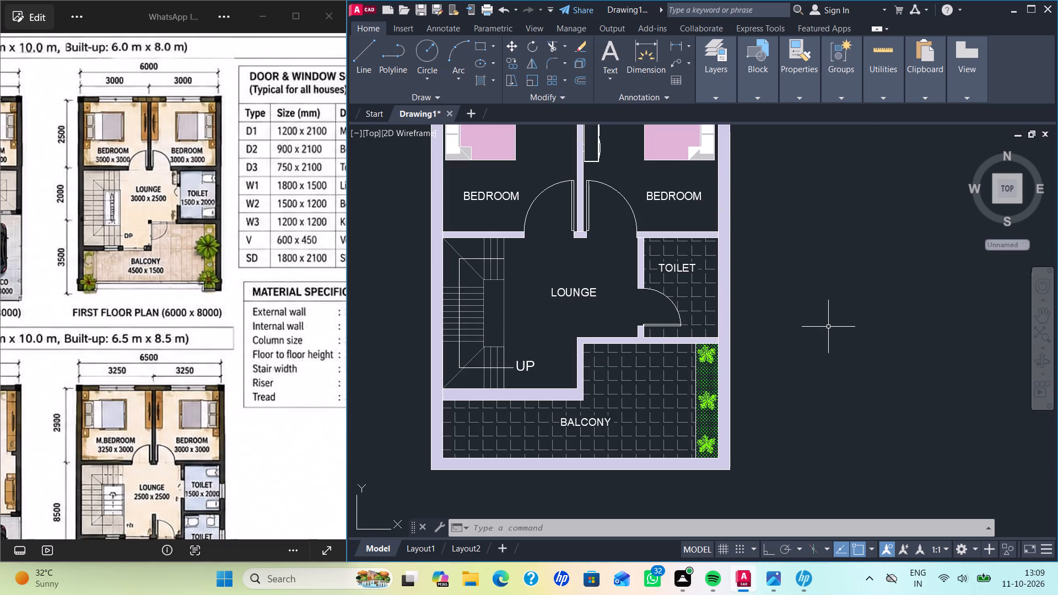
{"action": "key", "text": "h"}
{"action": "key", "text": "Return"}
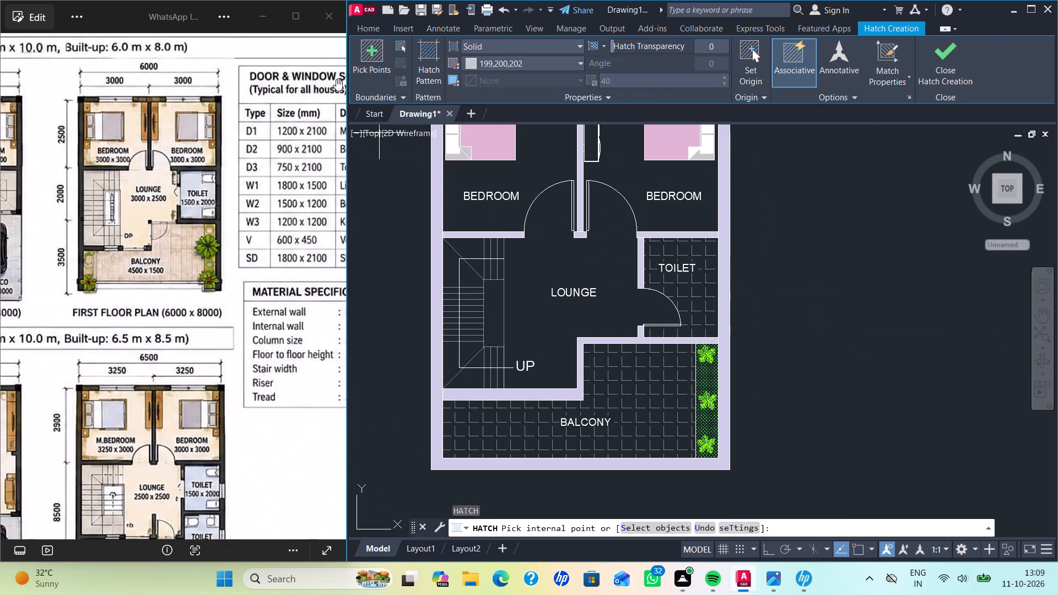
{"action": "left_click", "coordinate": [467, 62]}
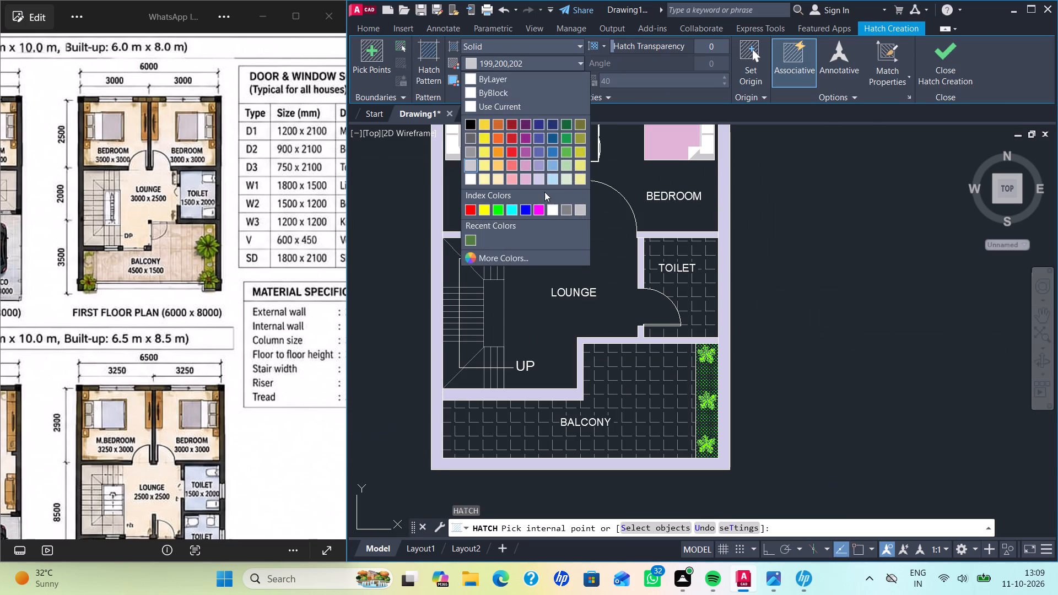
{"action": "left_click", "coordinate": [549, 176]}
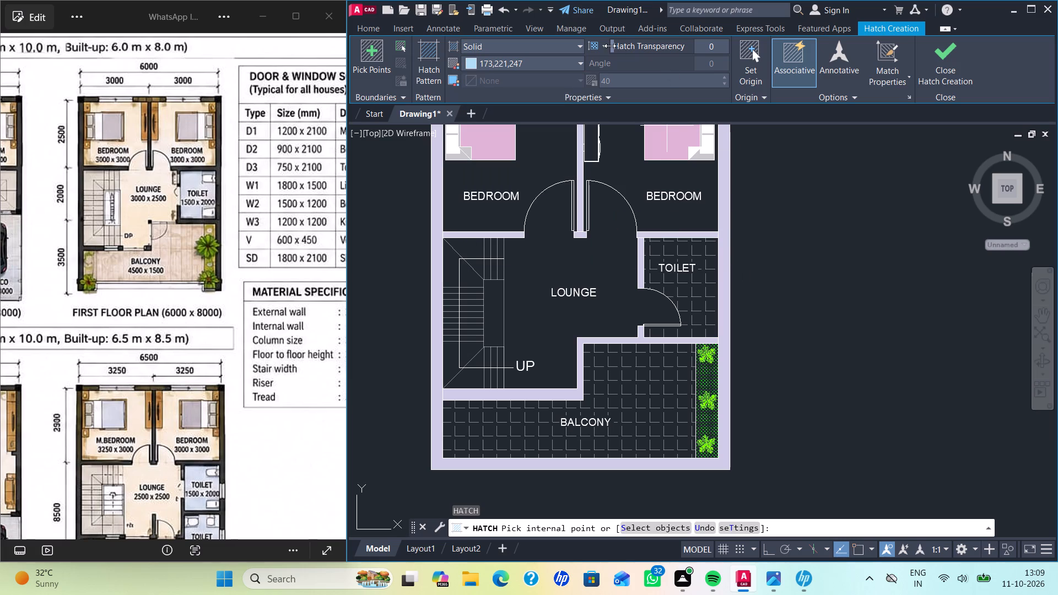
{"action": "left_click_drag", "start_coordinate": [610, 46], "coordinate": [706, 55]}
{"action": "left_click_drag", "start_coordinate": [672, 44], "coordinate": [636, 37]}
{"action": "left_click", "coordinate": [685, 267]}
{"action": "key", "text": "Return"}
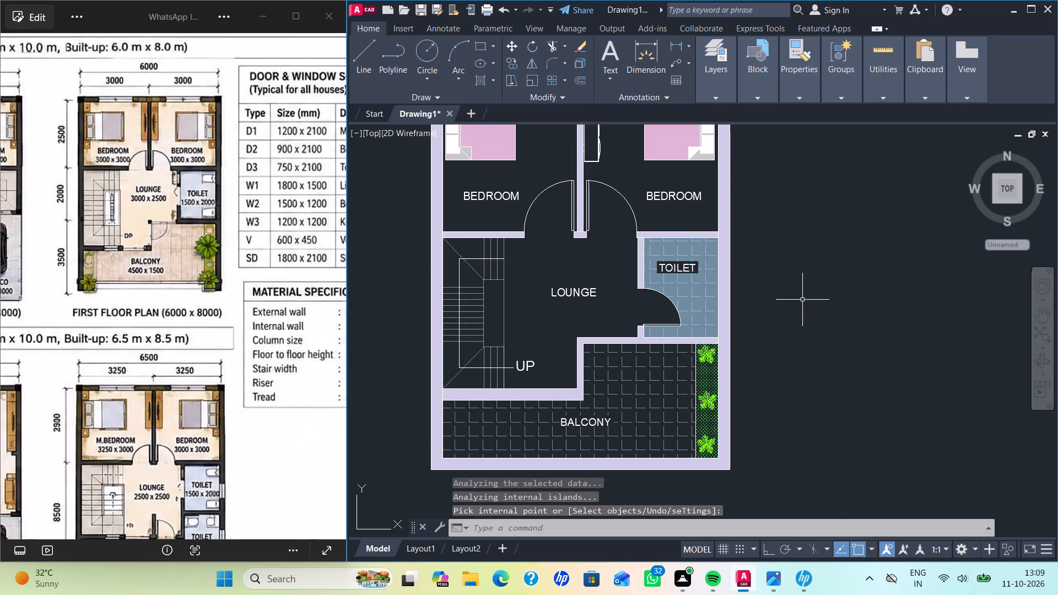
Hatch the first floor balcony with a solid fill in colour 247,171,174 at transparency 54, over its tile pattern.
{"action": "key", "text": "h"}
{"action": "key", "text": "Return"}
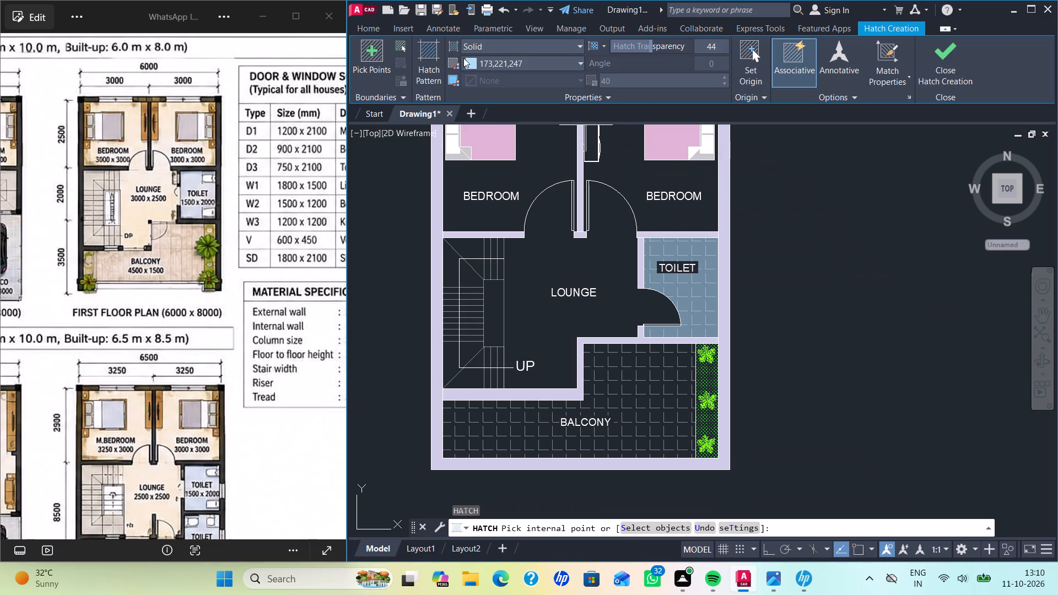
{"action": "left_click", "coordinate": [473, 61]}
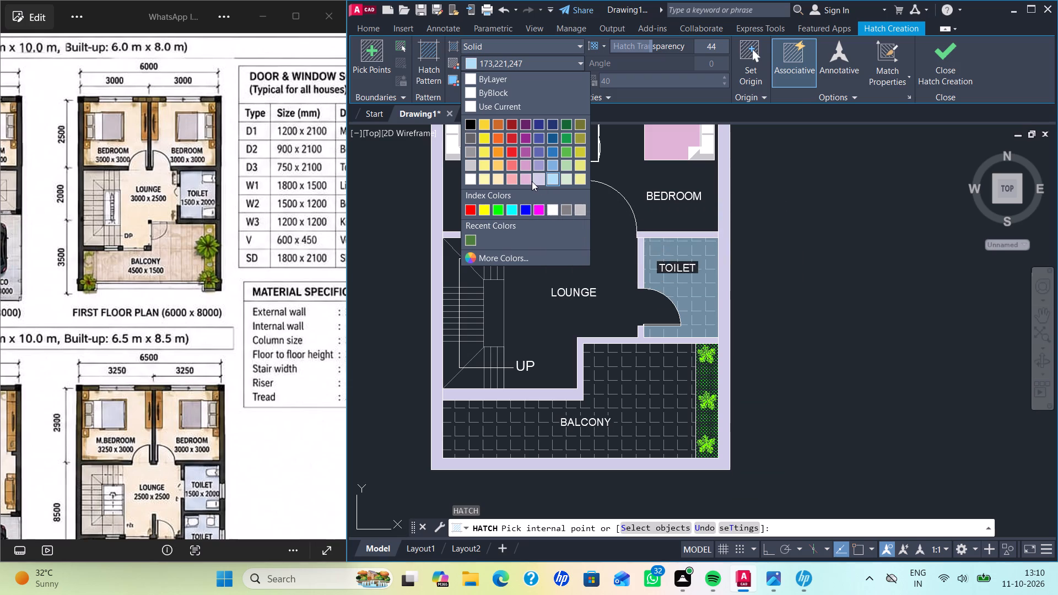
{"action": "left_click", "coordinate": [511, 180]}
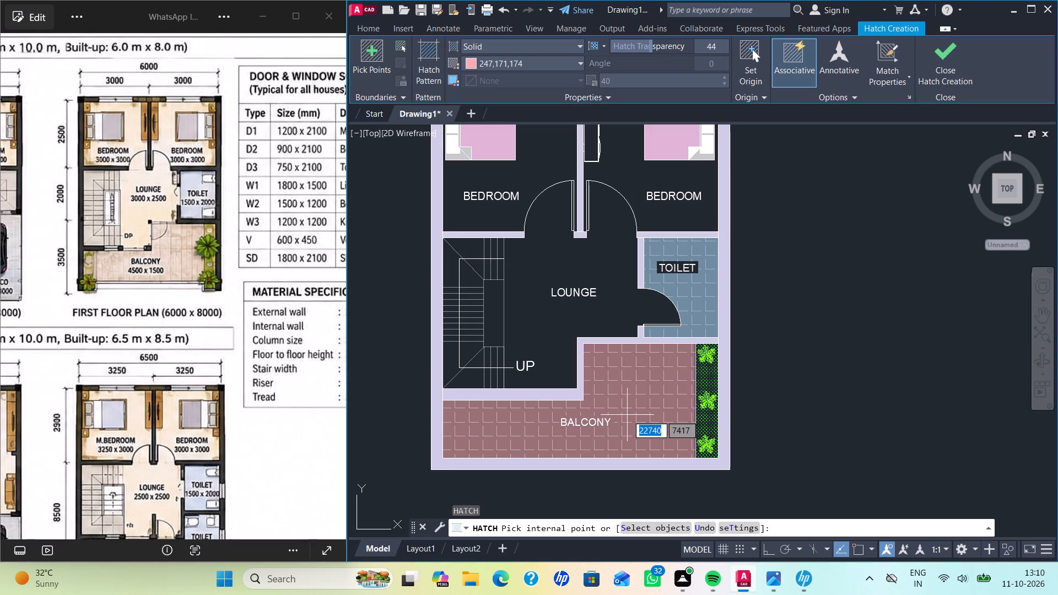
{"action": "left_click_drag", "start_coordinate": [652, 43], "coordinate": [672, 42]}
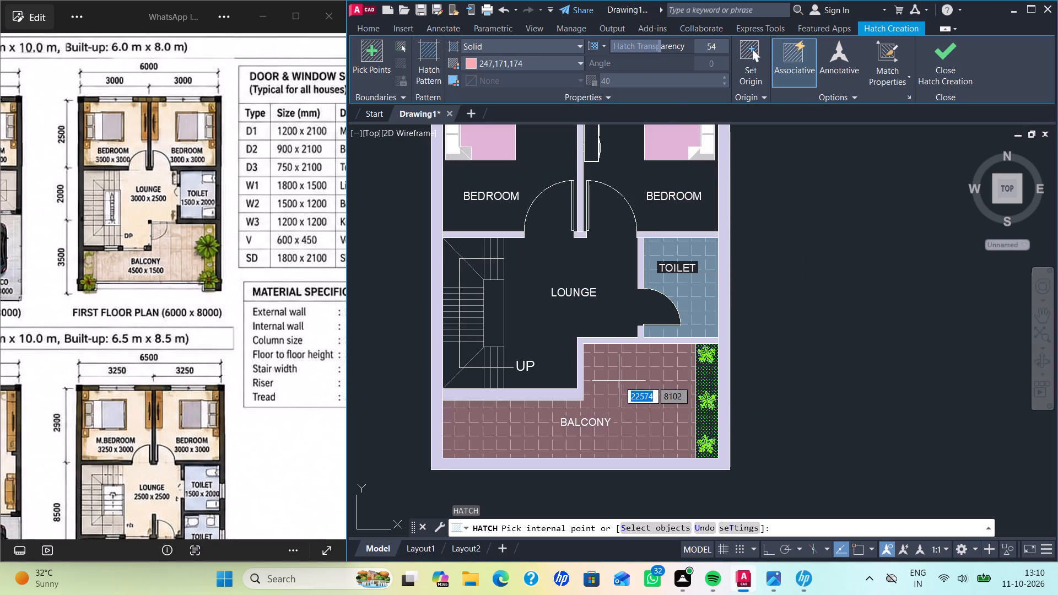
{"action": "left_click", "coordinate": [619, 381]}
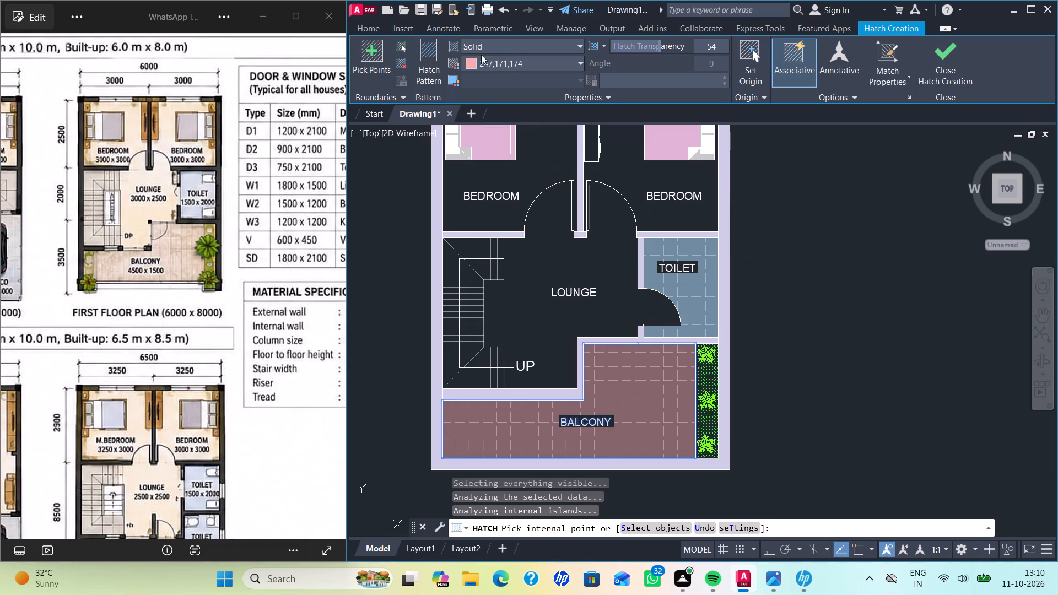
{"action": "left_click", "coordinate": [471, 63]}
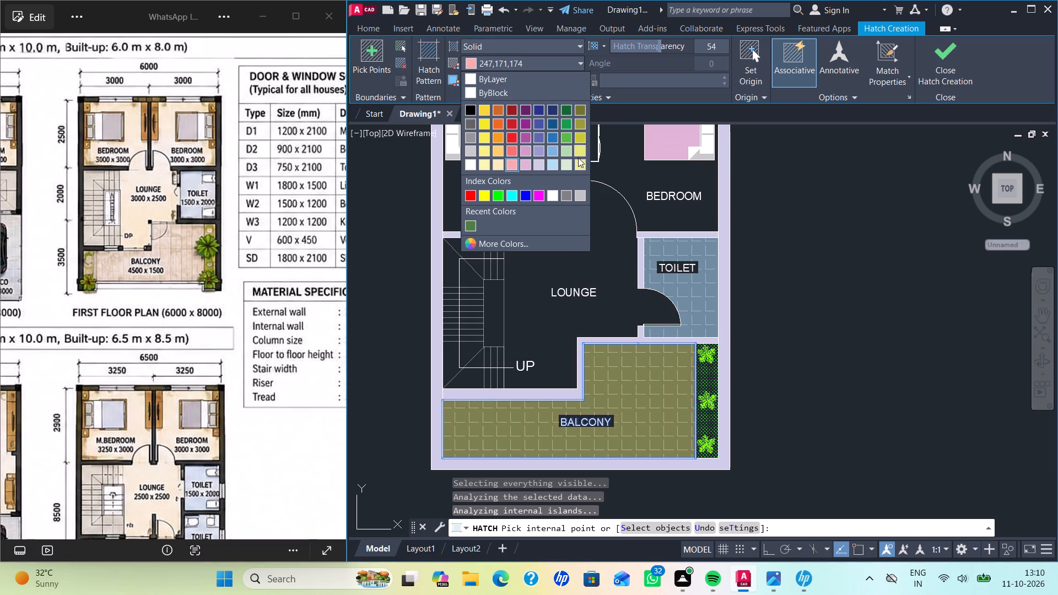
{"action": "left_click", "coordinate": [581, 106]}
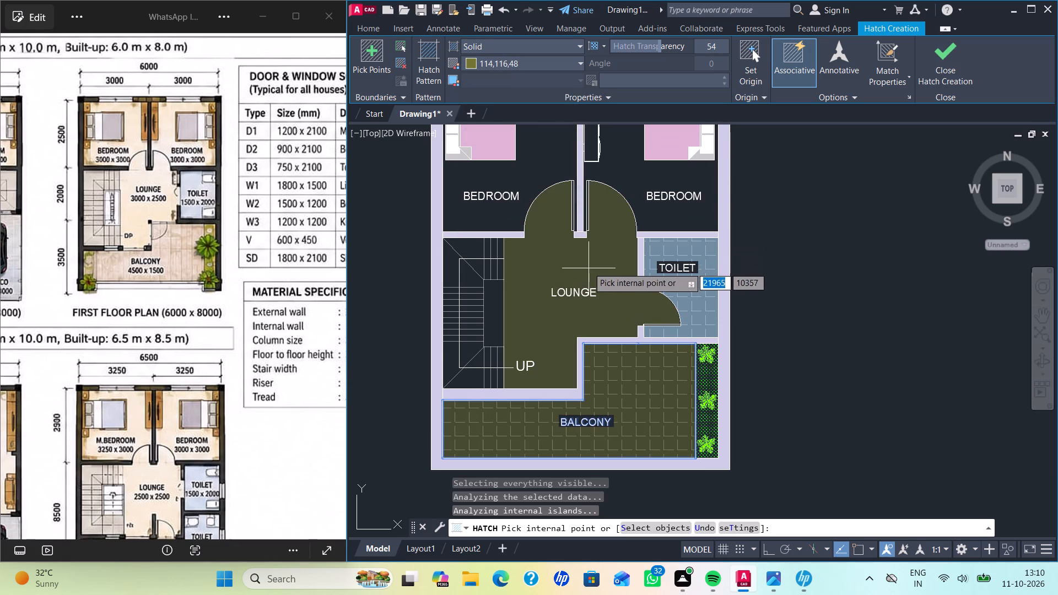
{"action": "key", "text": "ctrl+z"}
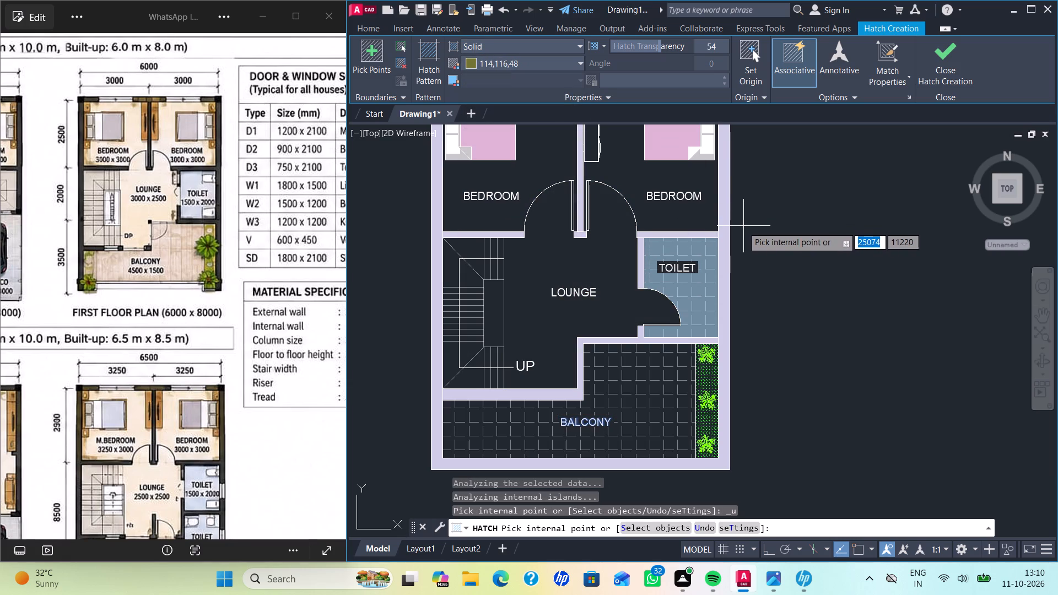
{"action": "left_click", "coordinate": [473, 57]}
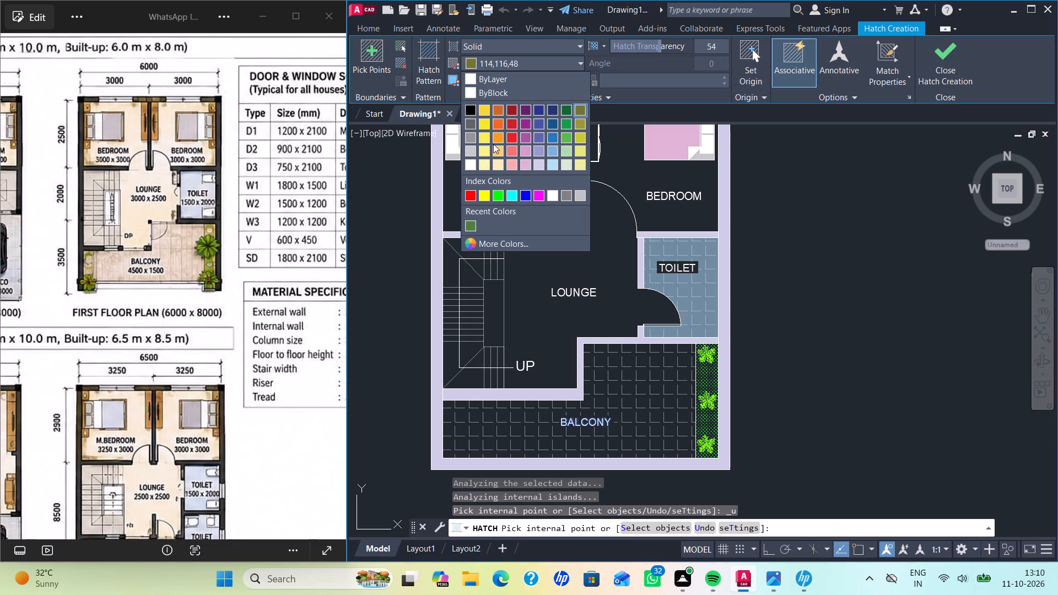
{"action": "left_click", "coordinate": [537, 165]}
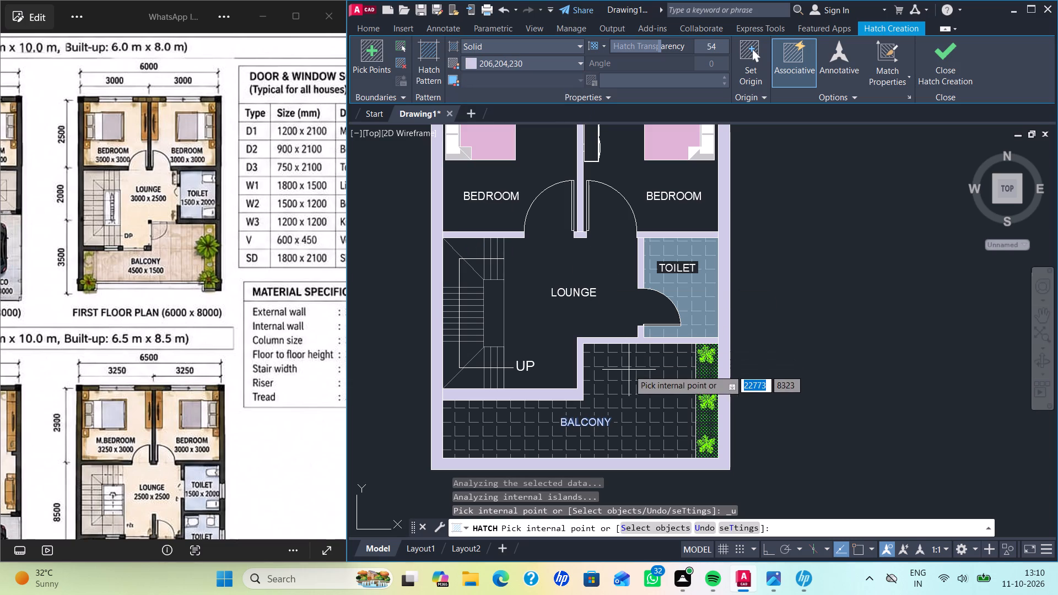
{"action": "left_click", "coordinate": [469, 59]}
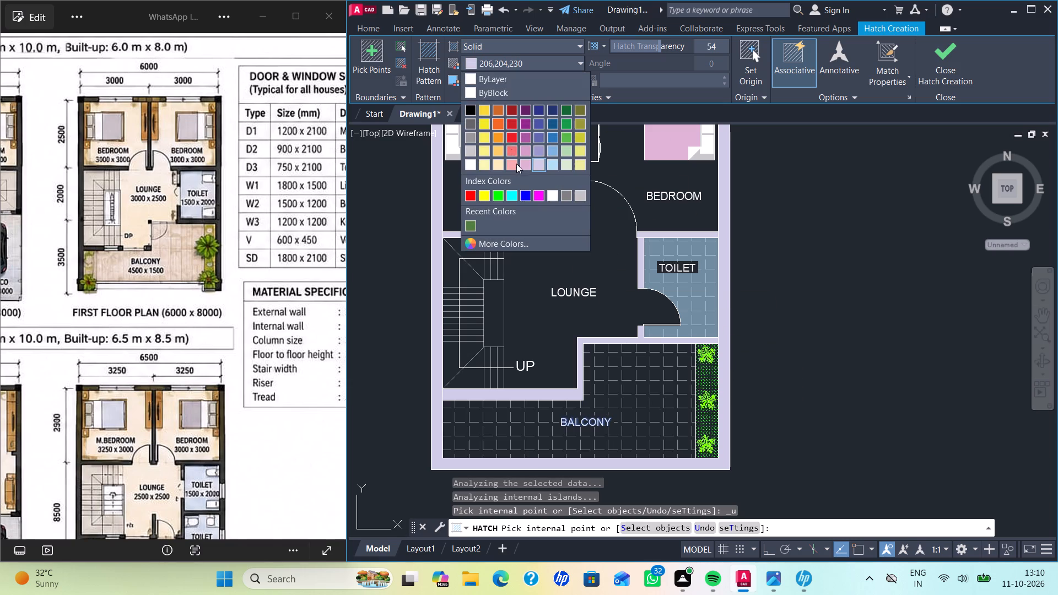
{"action": "left_click", "coordinate": [508, 166]}
{"action": "left_click", "coordinate": [639, 399]}
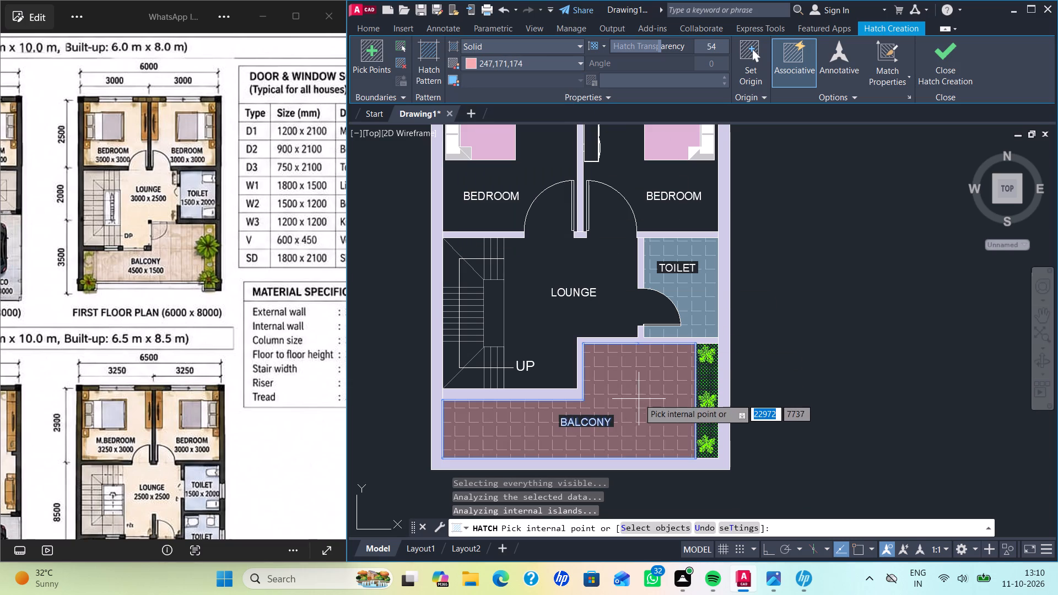
{"action": "key", "text": "Return"}
Hatch the first floor lounge, the strip beside the stairs and both bedroom floors with a solid fill in colour 254,234,185 at transparency 54.
{"action": "key", "text": "space"}
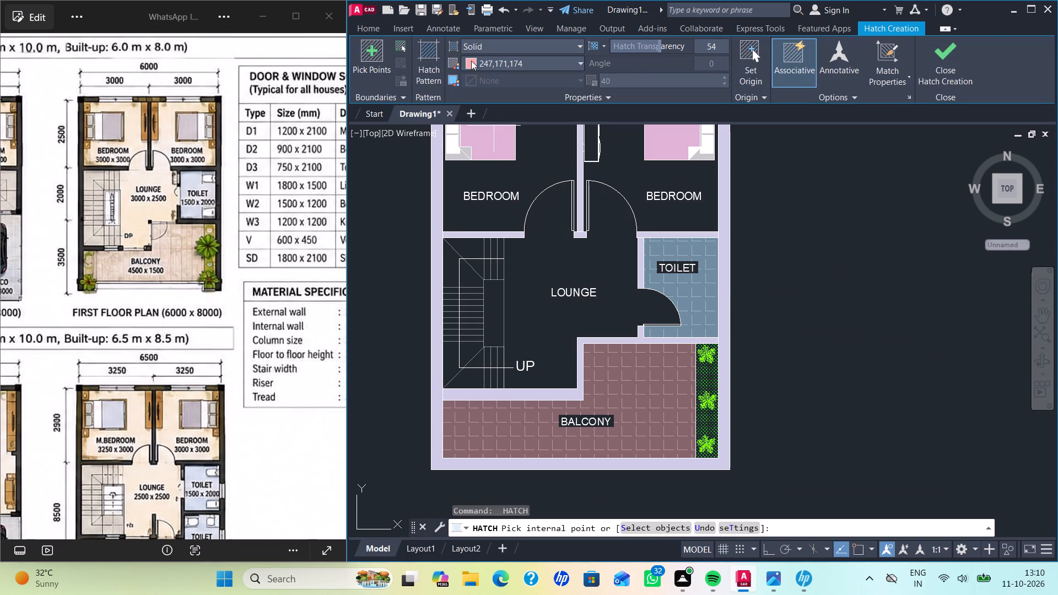
{"action": "left_click", "coordinate": [471, 61]}
{"action": "left_click", "coordinate": [498, 183]}
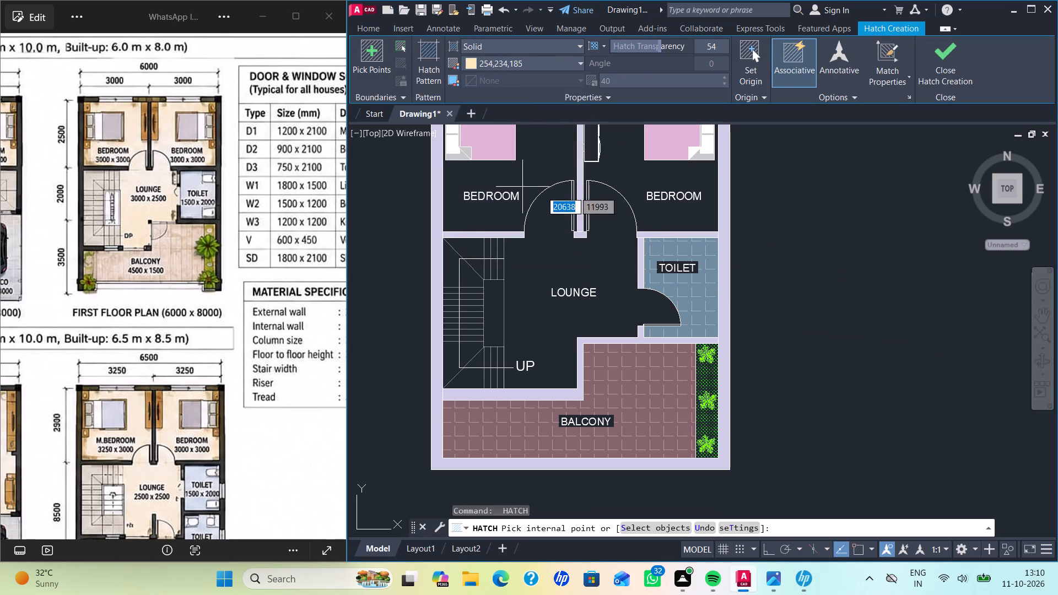
{"action": "left_click", "coordinate": [576, 242]}
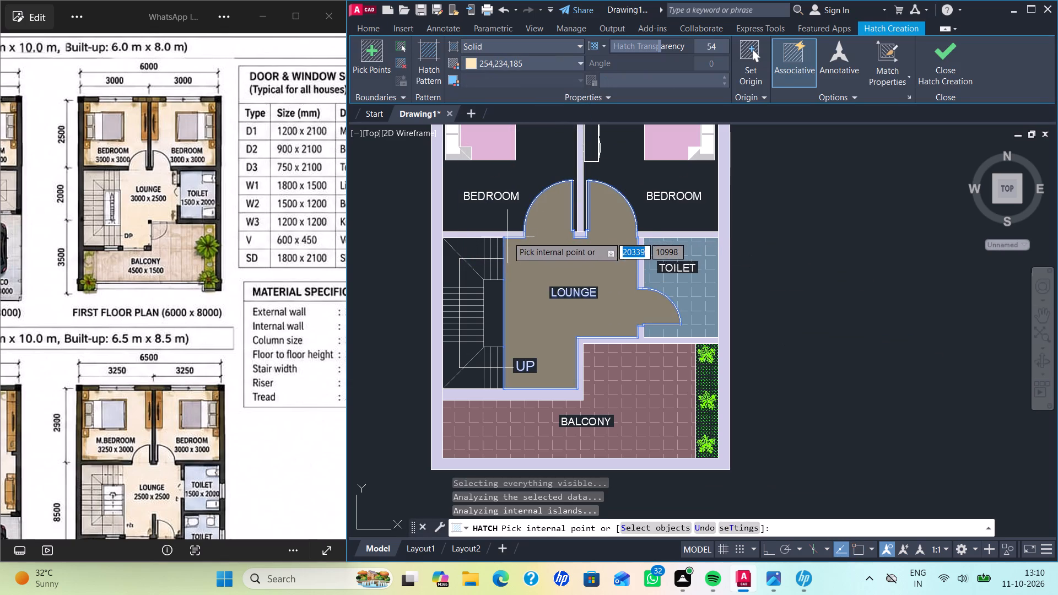
{"action": "left_click", "coordinate": [496, 300]}
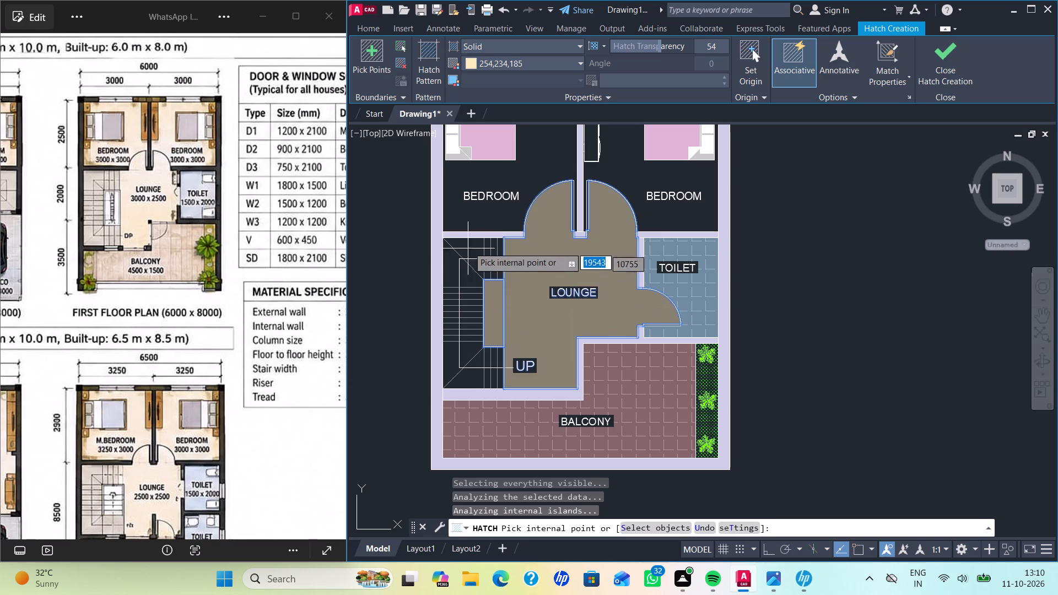
{"action": "left_click", "coordinate": [517, 177]}
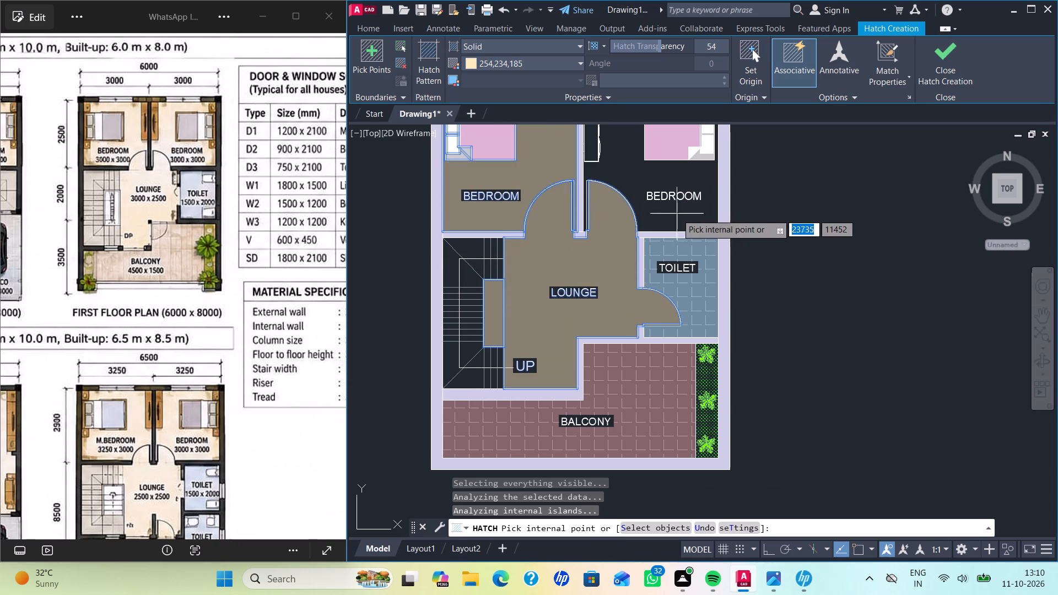
{"action": "left_click", "coordinate": [677, 199]}
{"action": "key", "text": "Return"}
Hatch the upper landing and upper short-flight treads of the first floor stairs with a solid fill in colour 254,234,185 at transparency 54.
{"action": "scroll", "coordinate": [671, 203], "scroll_direction": "down", "scroll_amount": 1}
{"action": "scroll", "coordinate": [585, 287], "scroll_direction": "up", "scroll_amount": 1}
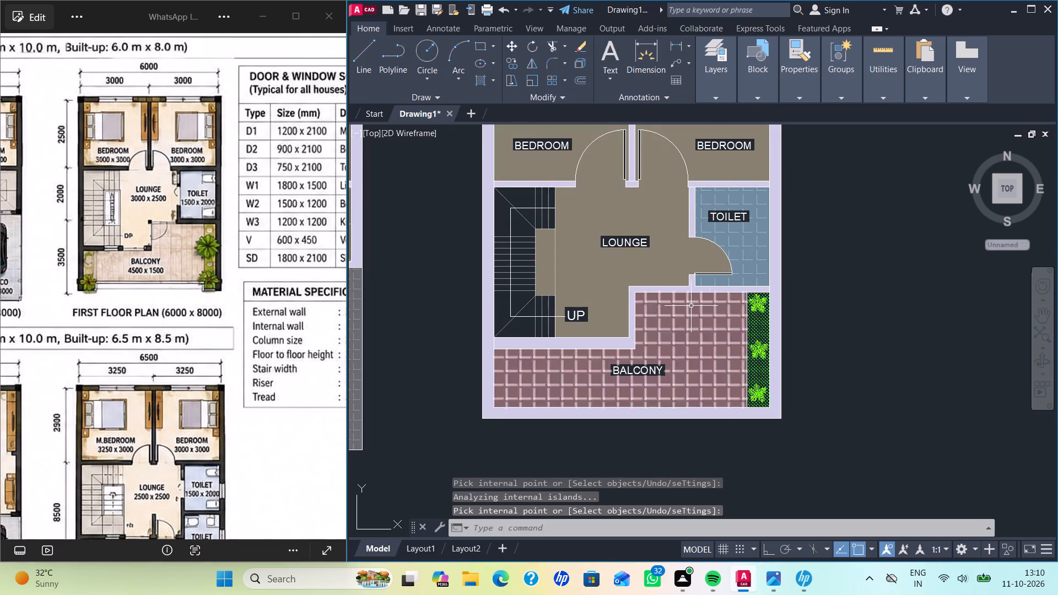
{"action": "scroll", "coordinate": [867, 368], "scroll_direction": "down", "scroll_amount": 1}
{"action": "middle_click_drag", "start_coordinate": [869, 367], "coordinate": [853, 379]}
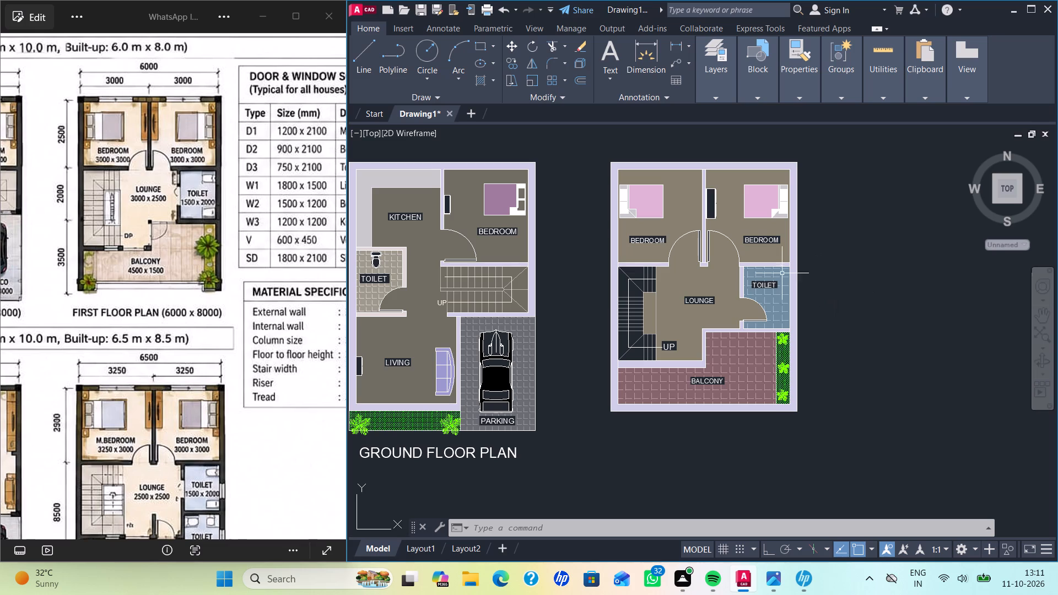
{"action": "scroll", "coordinate": [655, 294], "scroll_direction": "up", "scroll_amount": 2}
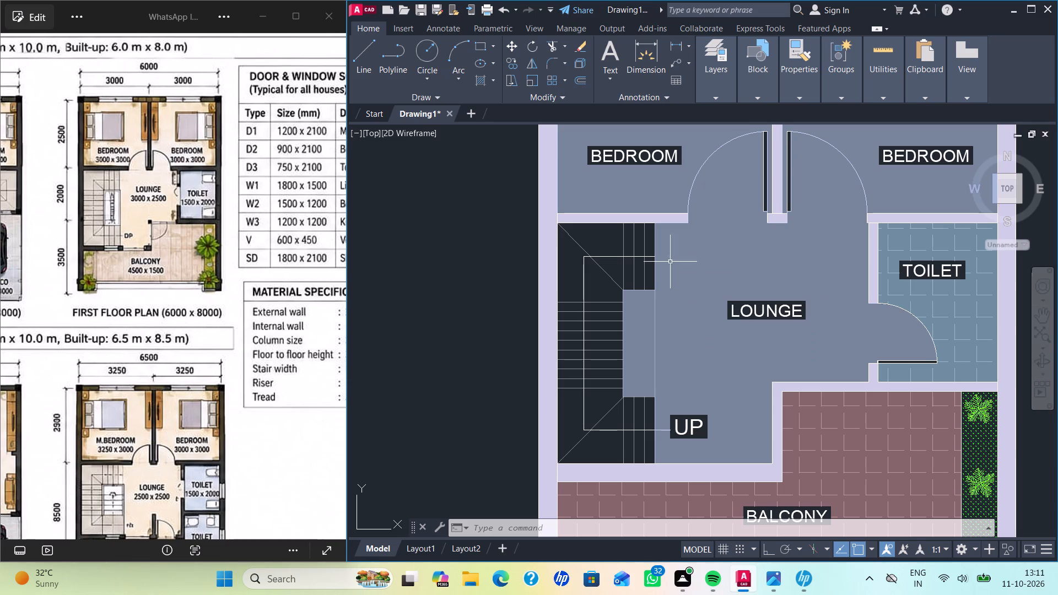
{"action": "key", "text": "h"}
{"action": "key", "text": "Return"}
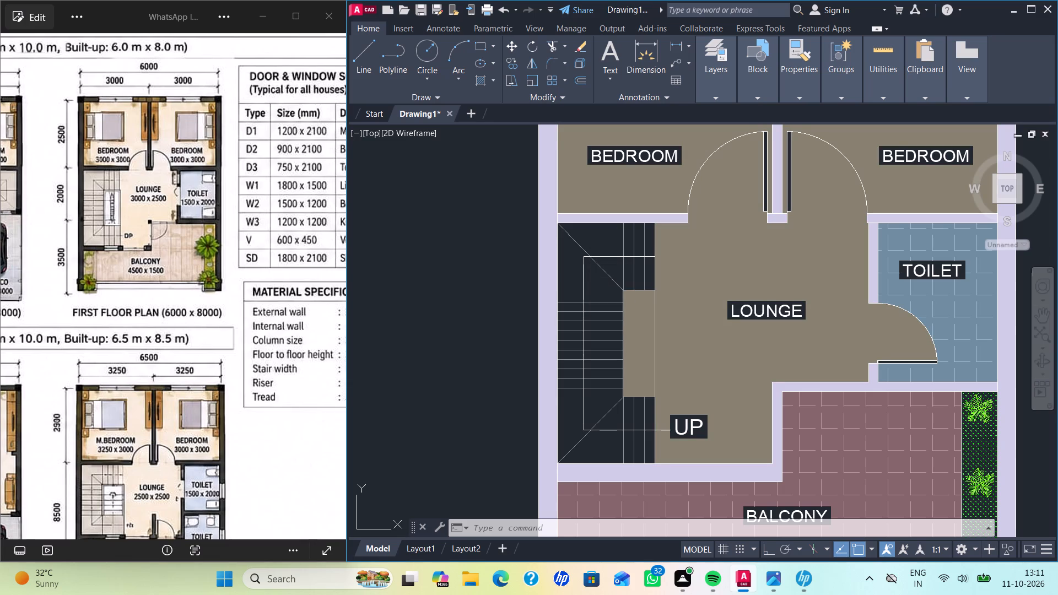
{"action": "left_click", "coordinate": [603, 240]}
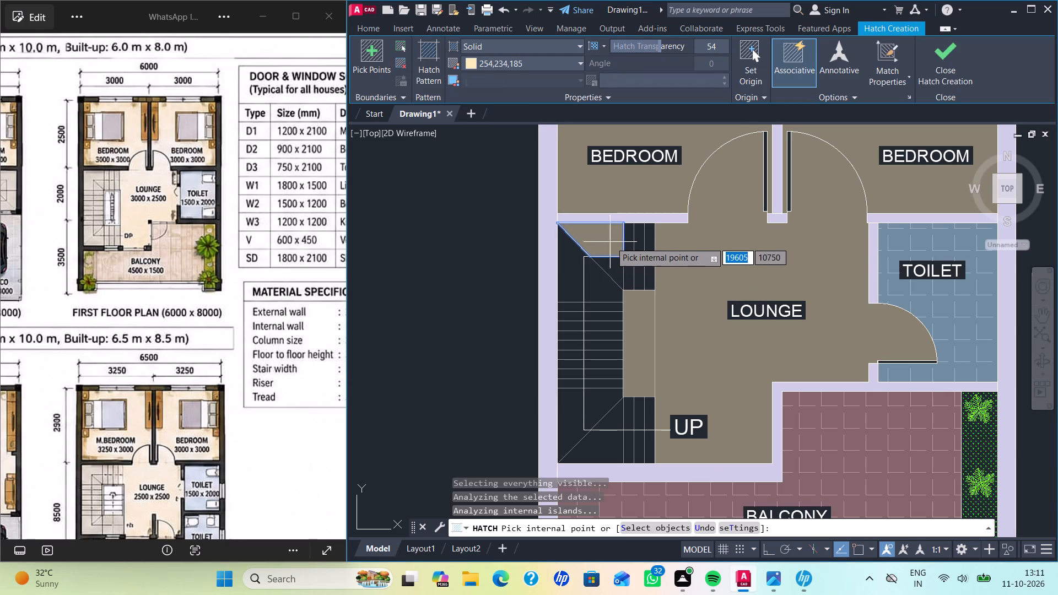
{"action": "left_click", "coordinate": [629, 244]}
{"action": "left_click", "coordinate": [637, 241]}
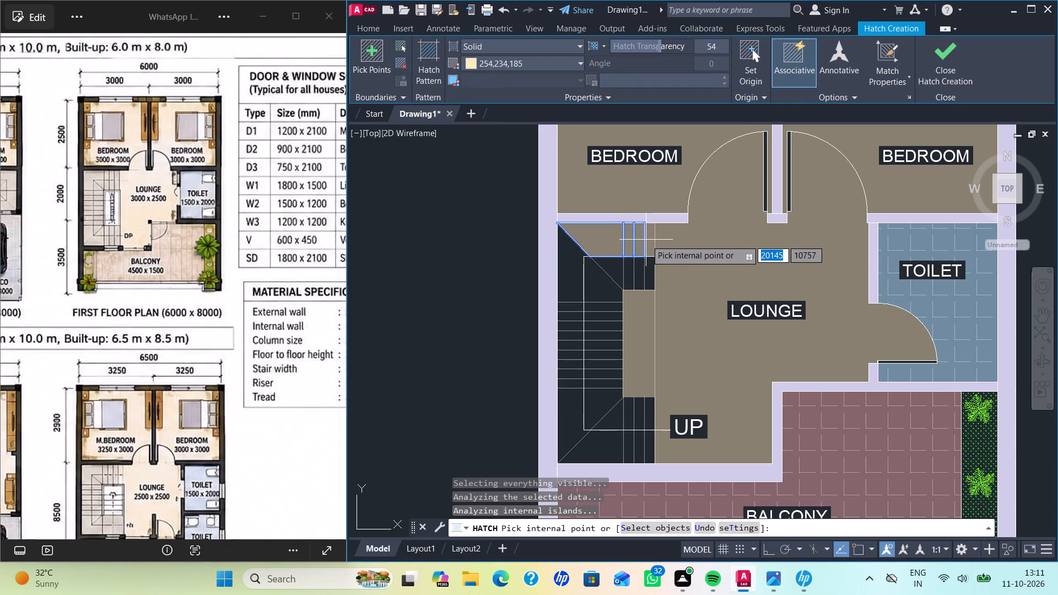
{"action": "left_click", "coordinate": [646, 240]}
{"action": "left_click", "coordinate": [655, 269]}
{"action": "left_click", "coordinate": [631, 219]}
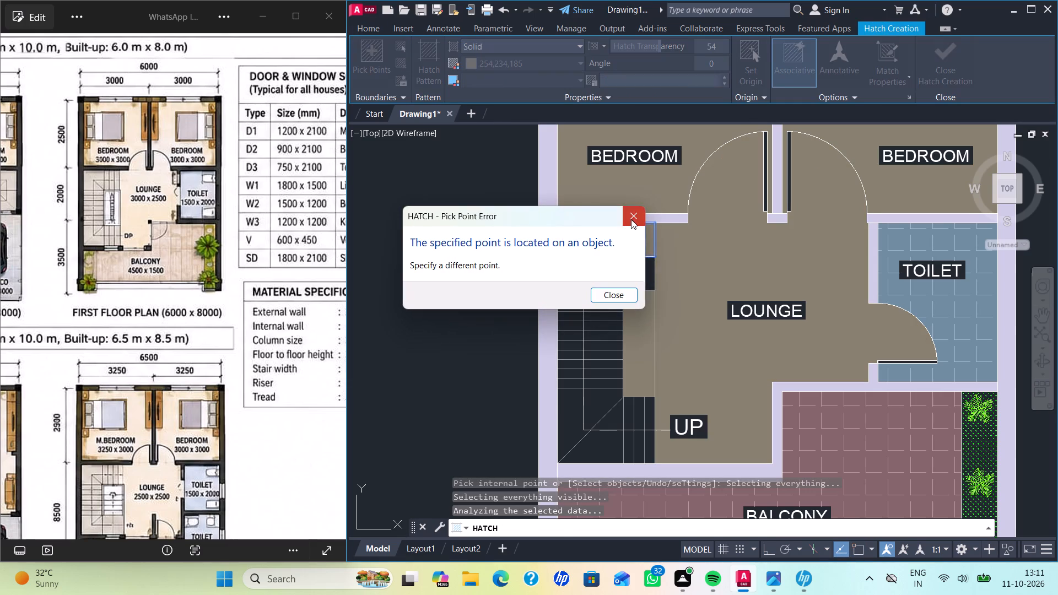
{"action": "left_click", "coordinate": [650, 271]}
{"action": "left_click", "coordinate": [639, 272]}
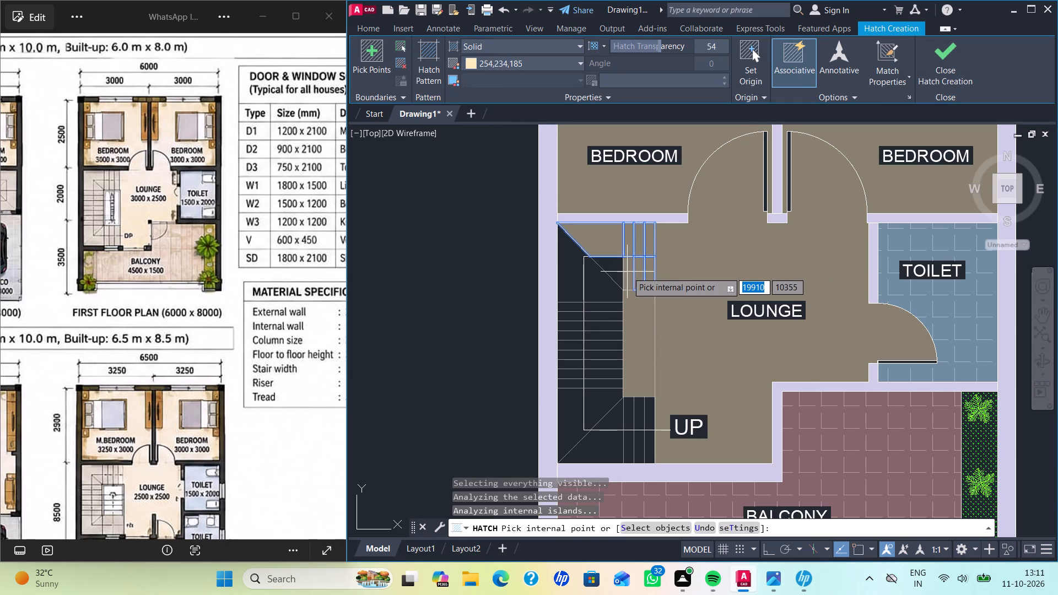
{"action": "left_click", "coordinate": [627, 272]}
{"action": "left_click", "coordinate": [616, 268]}
{"action": "left_click", "coordinate": [579, 264]}
{"action": "left_click", "coordinate": [590, 275]}
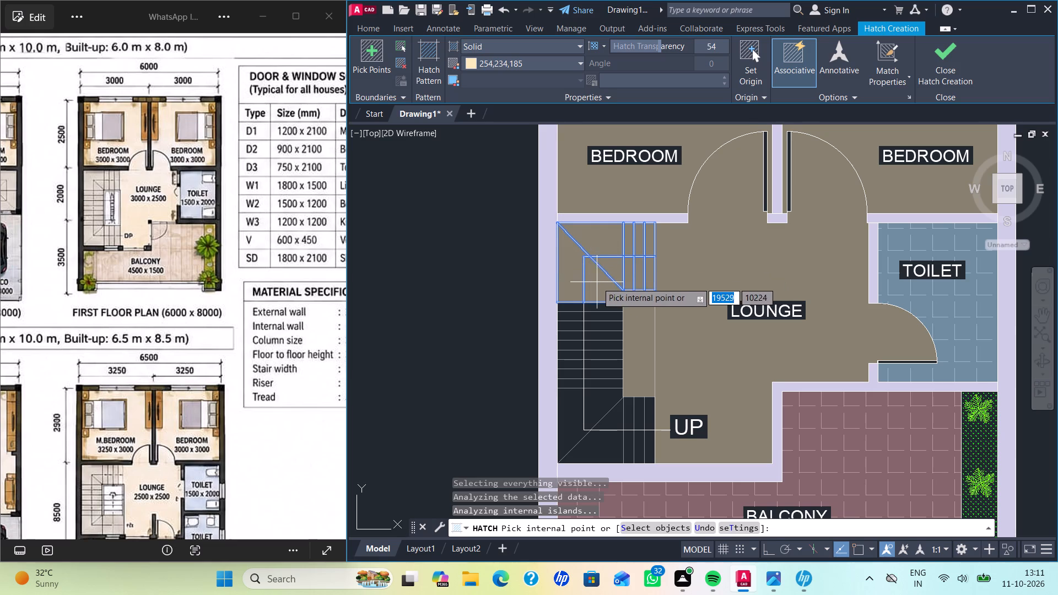
Add the treads of the staircase's long straight flight, on both sides of the direction line, to the same solid 254,234,185 hatch.
{"action": "middle_click_drag", "start_coordinate": [597, 282], "coordinate": [611, 189]}
{"action": "left_click", "coordinate": [611, 214]}
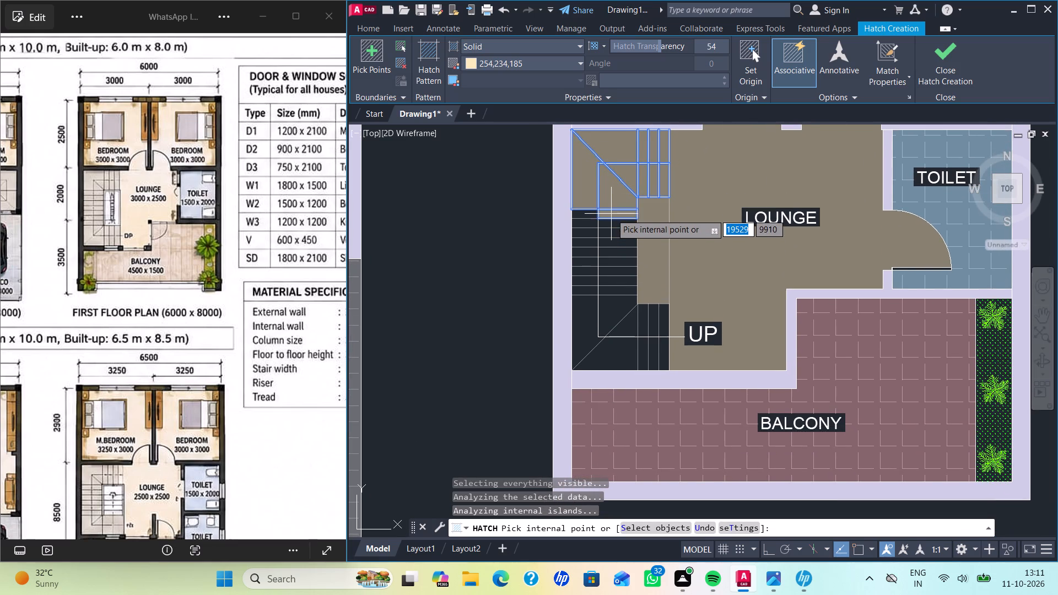
{"action": "left_click", "coordinate": [613, 225]}
{"action": "left_click", "coordinate": [612, 236]}
{"action": "left_click_drag", "start_coordinate": [612, 243], "coordinate": [611, 249]}
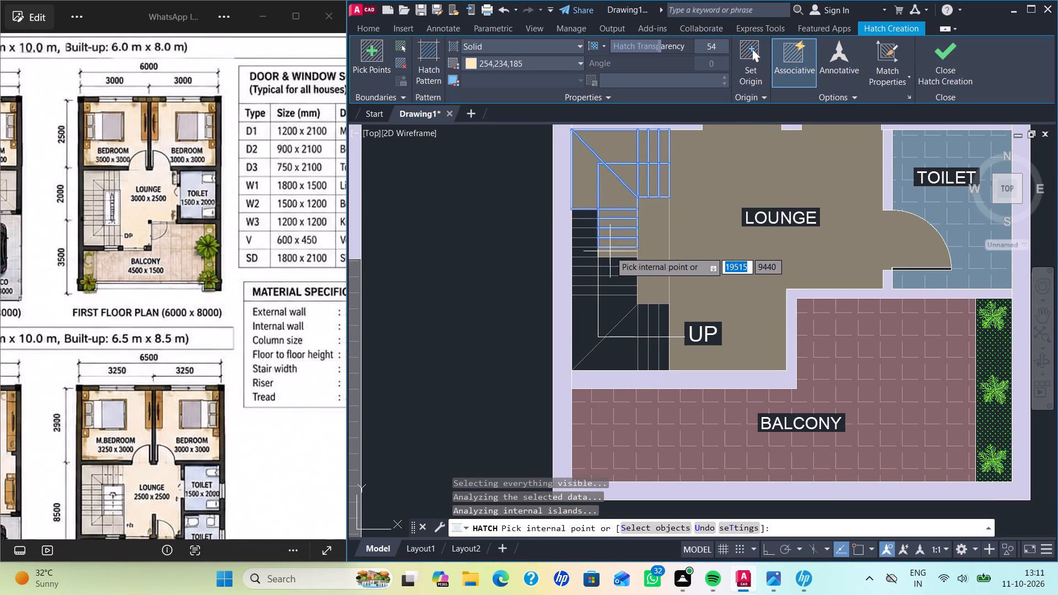
{"action": "left_click", "coordinate": [610, 251]}
{"action": "left_click", "coordinate": [614, 262]}
{"action": "left_click", "coordinate": [612, 271]}
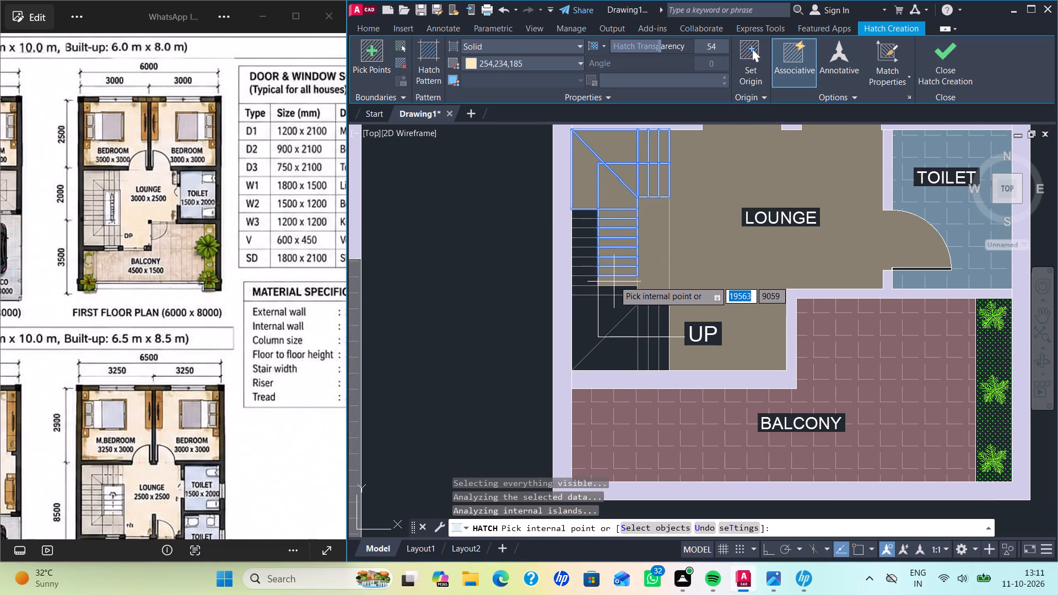
{"action": "left_click", "coordinate": [614, 280]}
{"action": "left_click", "coordinate": [612, 290]}
{"action": "left_click", "coordinate": [582, 288]}
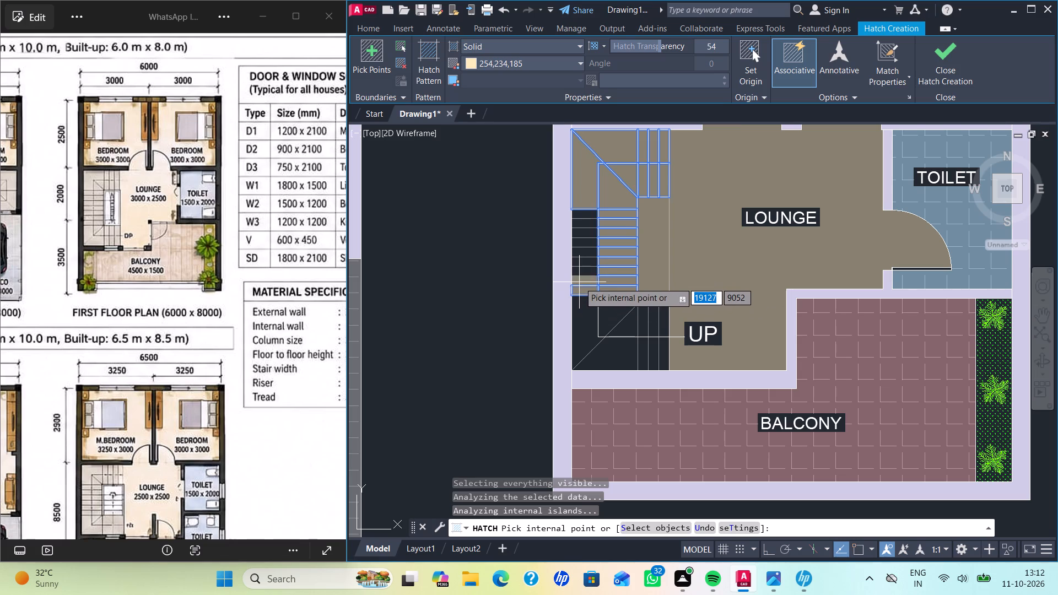
{"action": "left_click", "coordinate": [579, 282]}
{"action": "left_click", "coordinate": [582, 272]}
{"action": "left_click", "coordinate": [583, 263]}
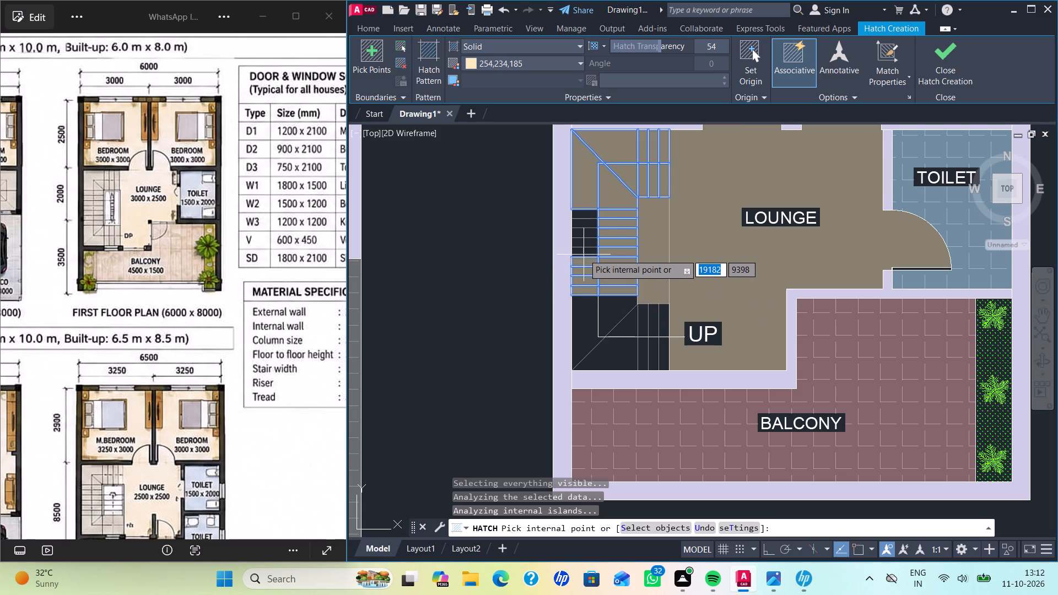
{"action": "left_click", "coordinate": [584, 252]}
{"action": "left_click", "coordinate": [583, 240]}
{"action": "left_click", "coordinate": [583, 235]}
{"action": "left_click", "coordinate": [582, 218]}
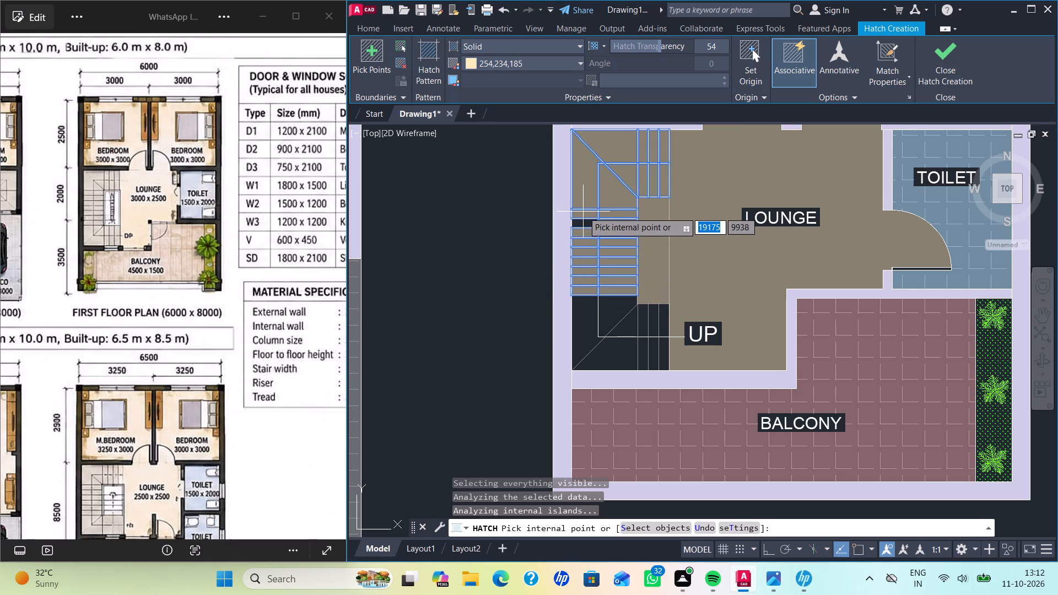
{"action": "left_click", "coordinate": [582, 224]}
Add the lower landing and lower short-flight treads of the first floor stairs to the solid 254,234,185 hatch and finish it.
{"action": "left_click", "coordinate": [610, 308]}
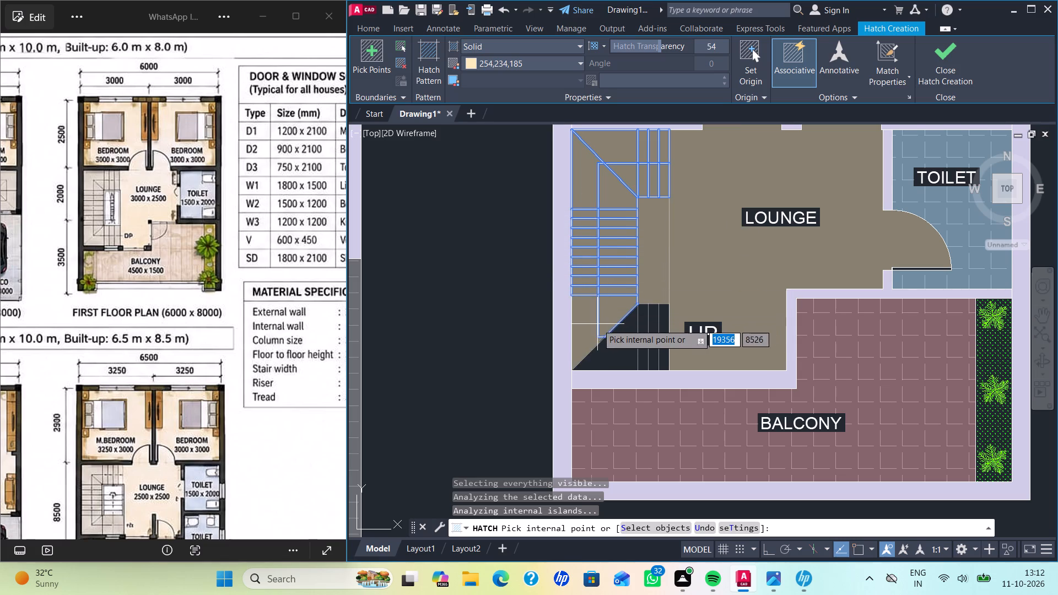
{"action": "left_click", "coordinate": [597, 324]}
{"action": "left_click", "coordinate": [622, 329]}
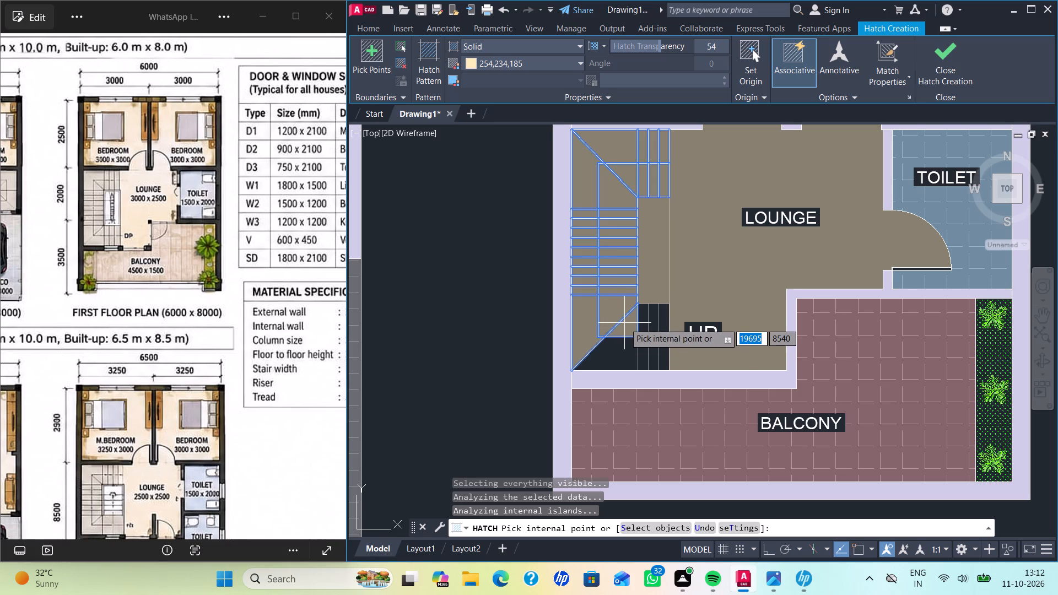
{"action": "left_click", "coordinate": [622, 349]}
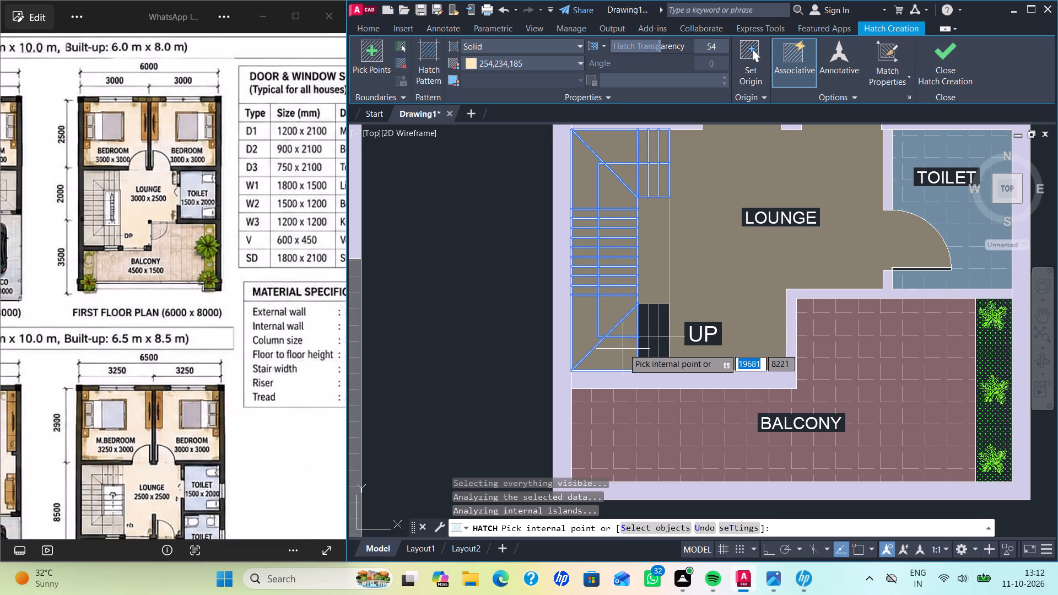
{"action": "left_click", "coordinate": [643, 322]}
{"action": "left_click", "coordinate": [650, 326]}
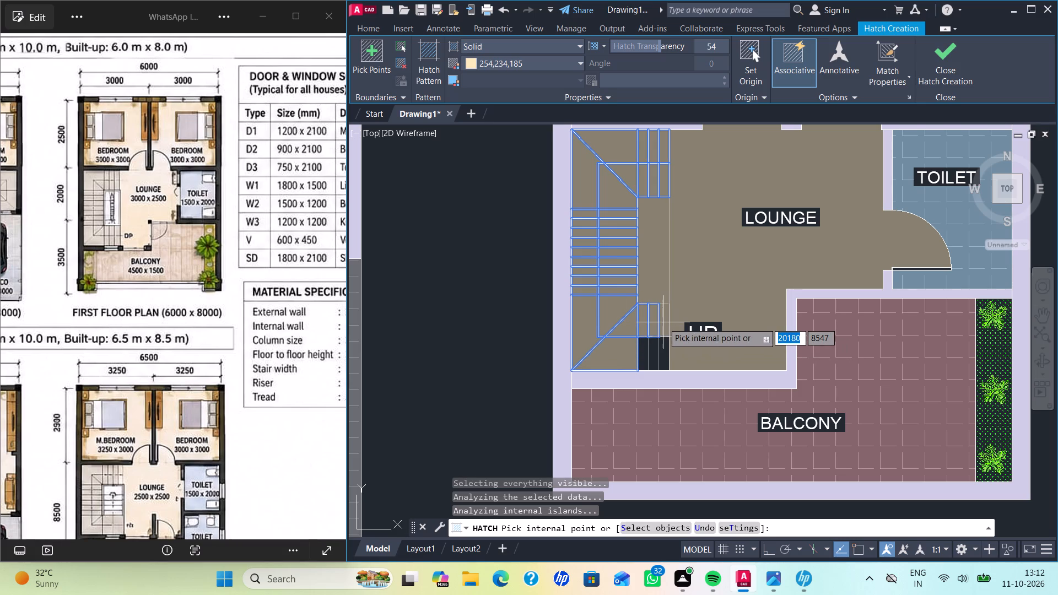
{"action": "left_click", "coordinate": [663, 322]}
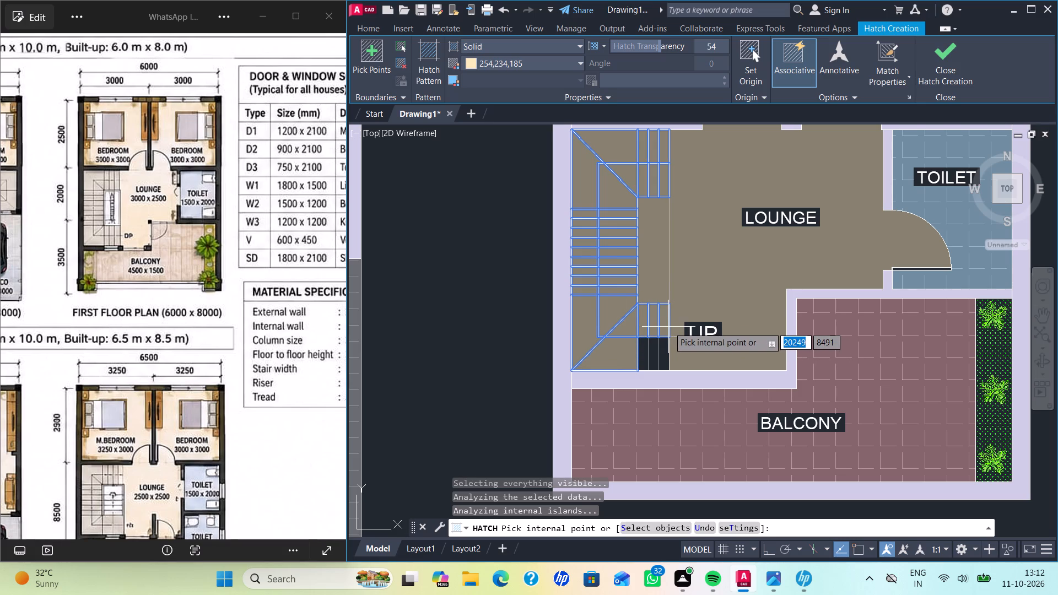
{"action": "left_click", "coordinate": [663, 358]}
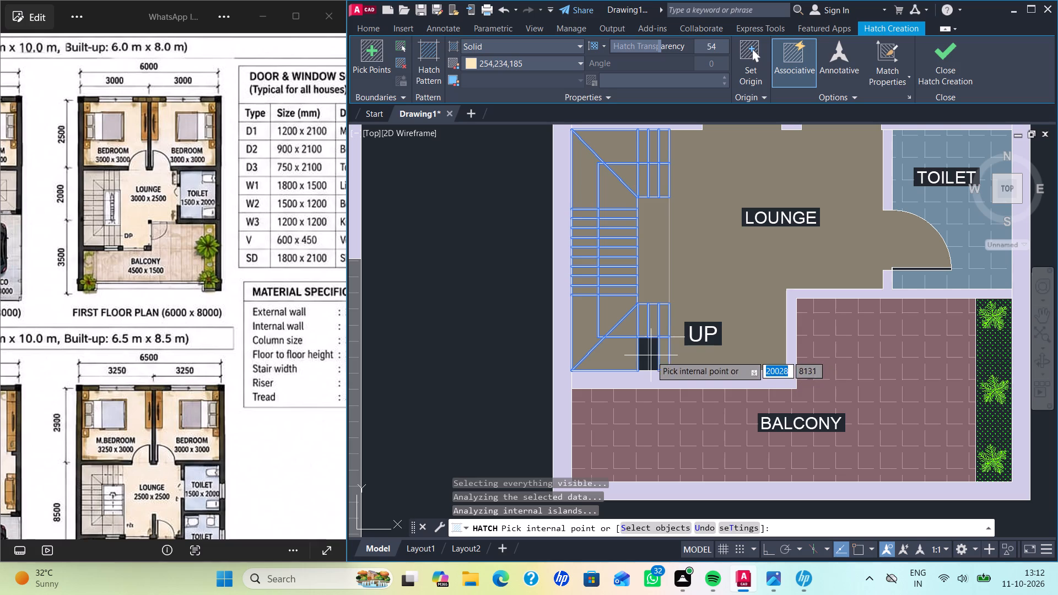
{"action": "left_click", "coordinate": [649, 354]}
{"action": "left_click", "coordinate": [642, 355]}
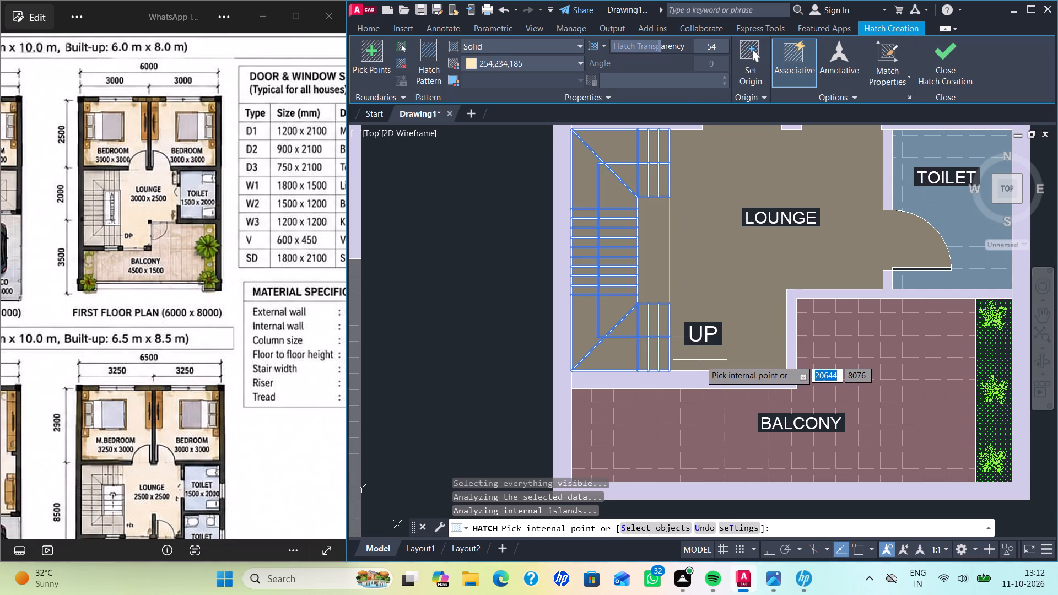
{"action": "key", "text": "Return"}
Copy the GROUND FLOOR PLAN title to just below the first floor plan's balcony.
{"action": "scroll", "coordinate": [842, 341], "scroll_direction": "down", "scroll_amount": 2}
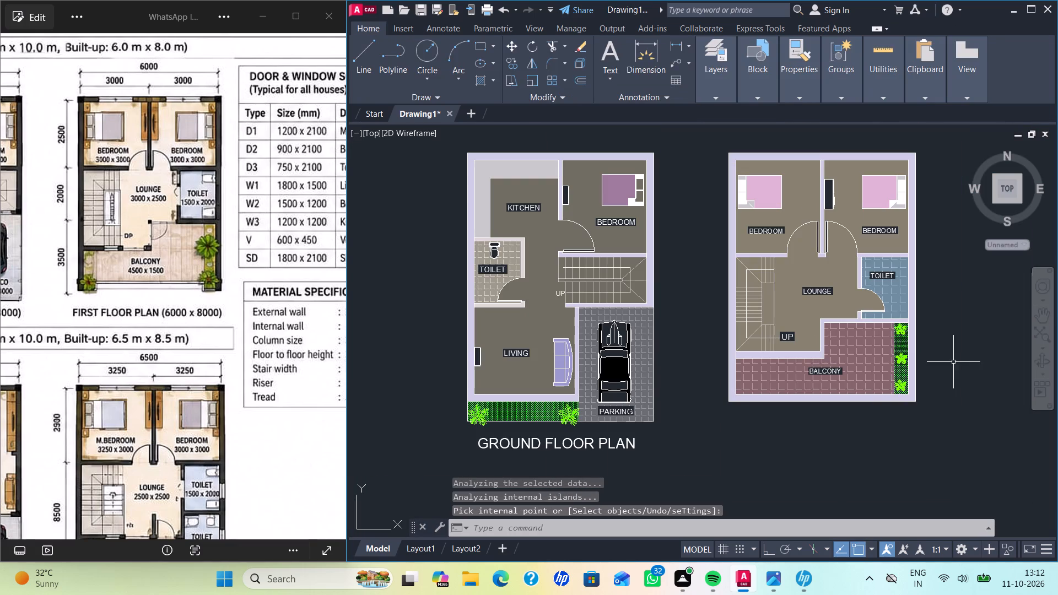
{"action": "middle_click_drag", "start_coordinate": [973, 396], "coordinate": [908, 421]}
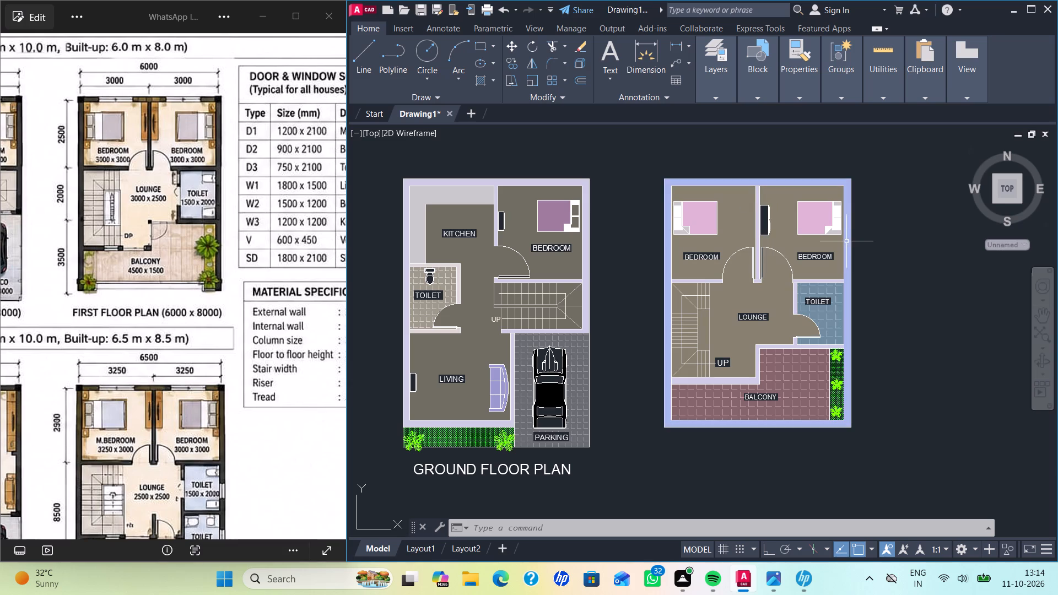
{"action": "middle_click_drag", "start_coordinate": [855, 405], "coordinate": [862, 371]}
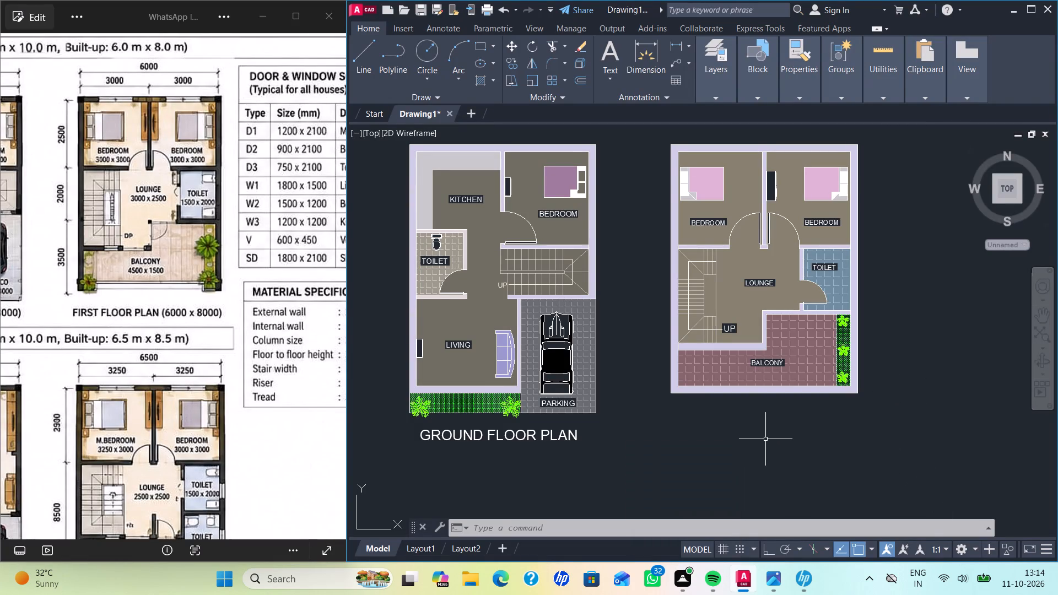
{"action": "middle_click_drag", "start_coordinate": [768, 435], "coordinate": [750, 444]}
{"action": "scroll", "coordinate": [748, 443], "scroll_direction": "up", "scroll_amount": 1}
{"action": "scroll", "coordinate": [644, 448], "scroll_direction": "down", "scroll_amount": 1}
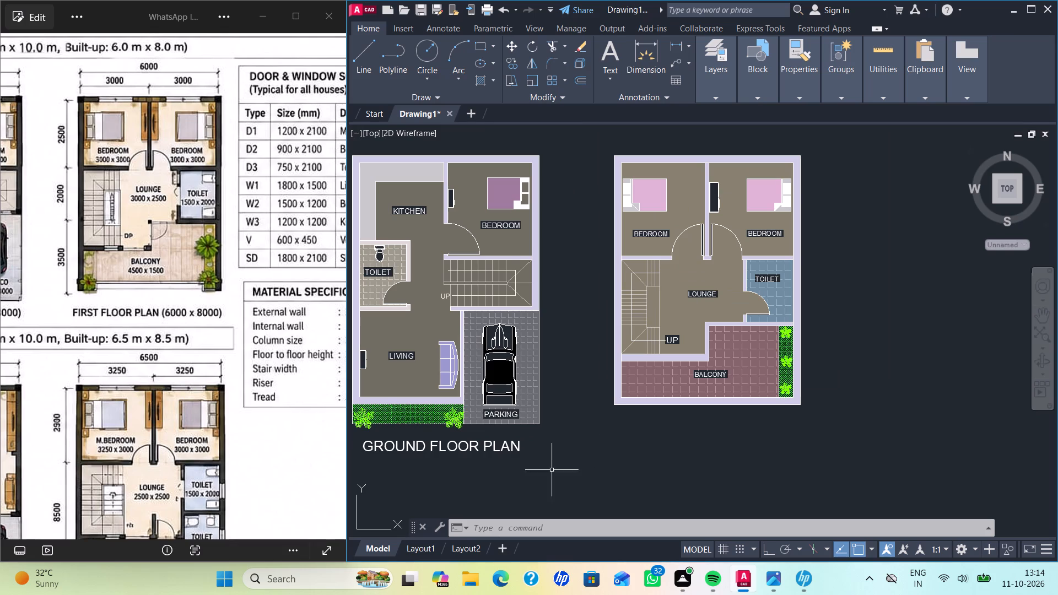
{"action": "left_click", "coordinate": [503, 448]}
{"action": "key", "text": "c"}
{"action": "key", "text": "o"}
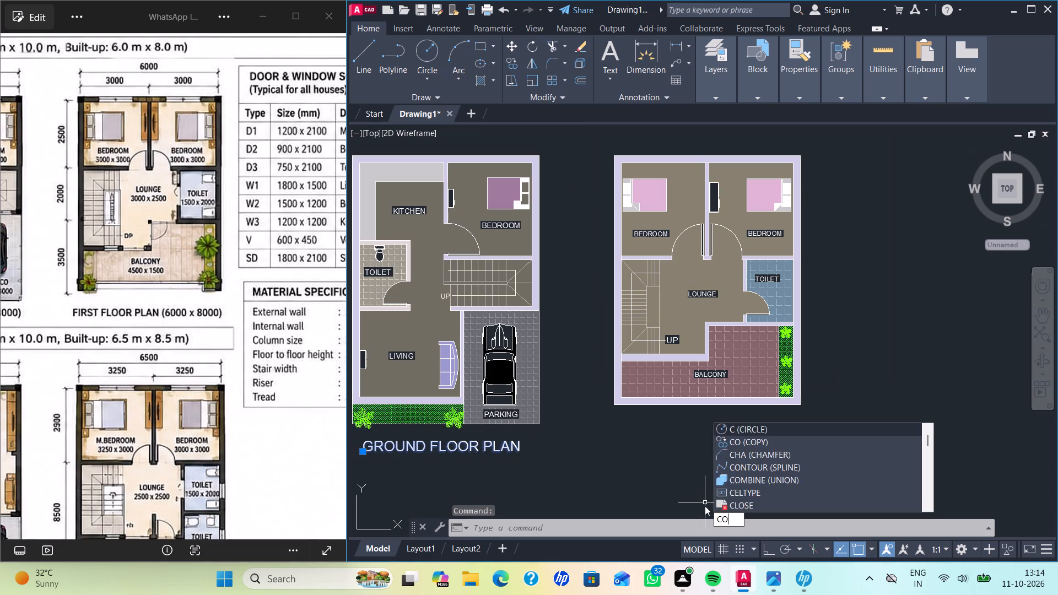
{"action": "key", "text": "Return"}
{"action": "left_click", "coordinate": [520, 447]}
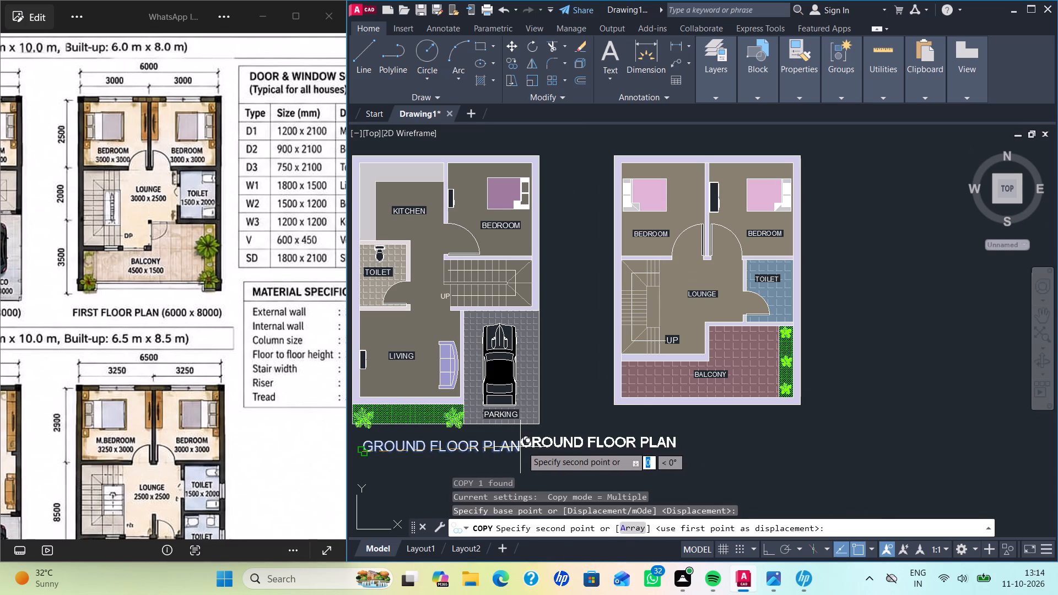
{"action": "left_click", "coordinate": [627, 428]}
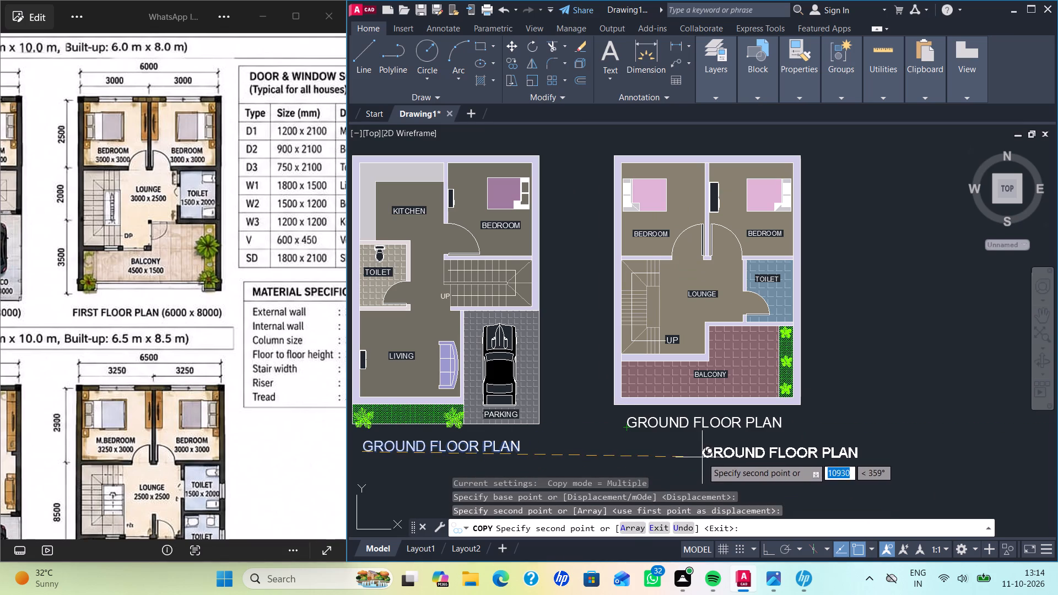
{"action": "key", "text": "Escape"}
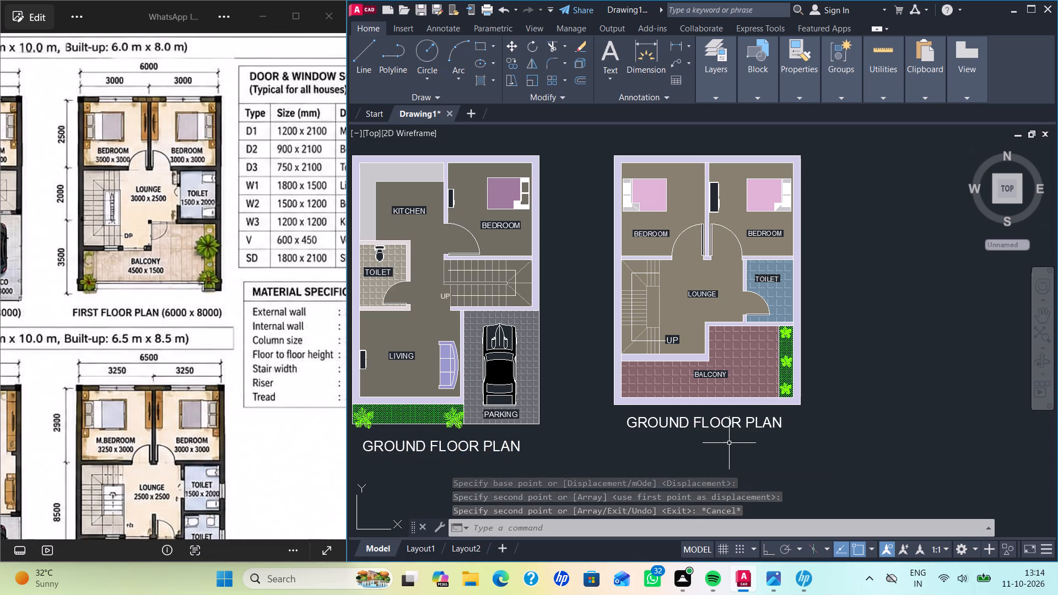
Change the copied title beneath the first floor plan to read FIRST FLOOR PLAN.
{"action": "double_click", "coordinate": [728, 425]}
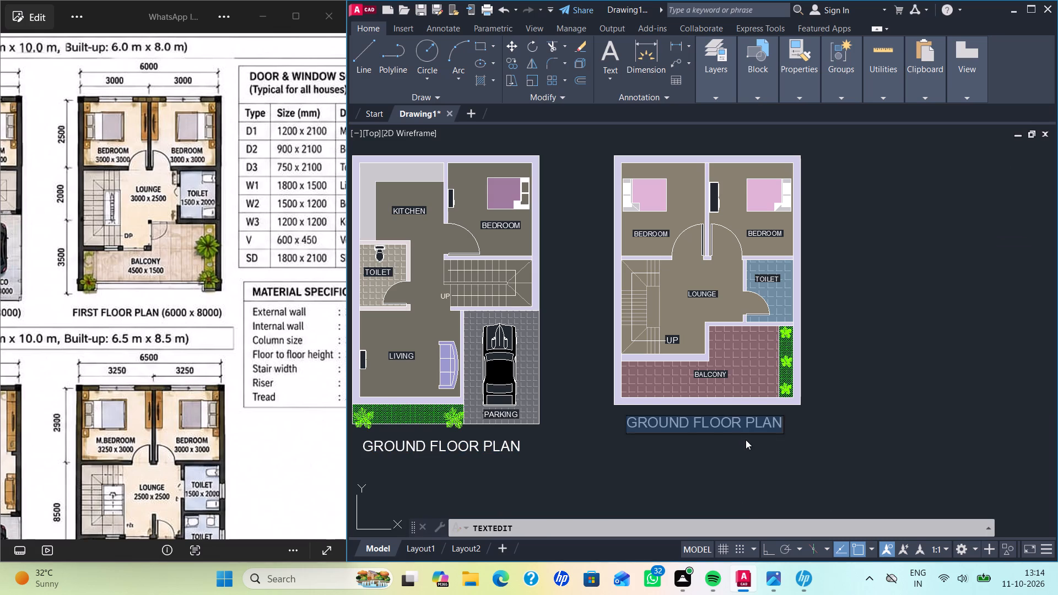
{"action": "left_click", "coordinate": [692, 425]}
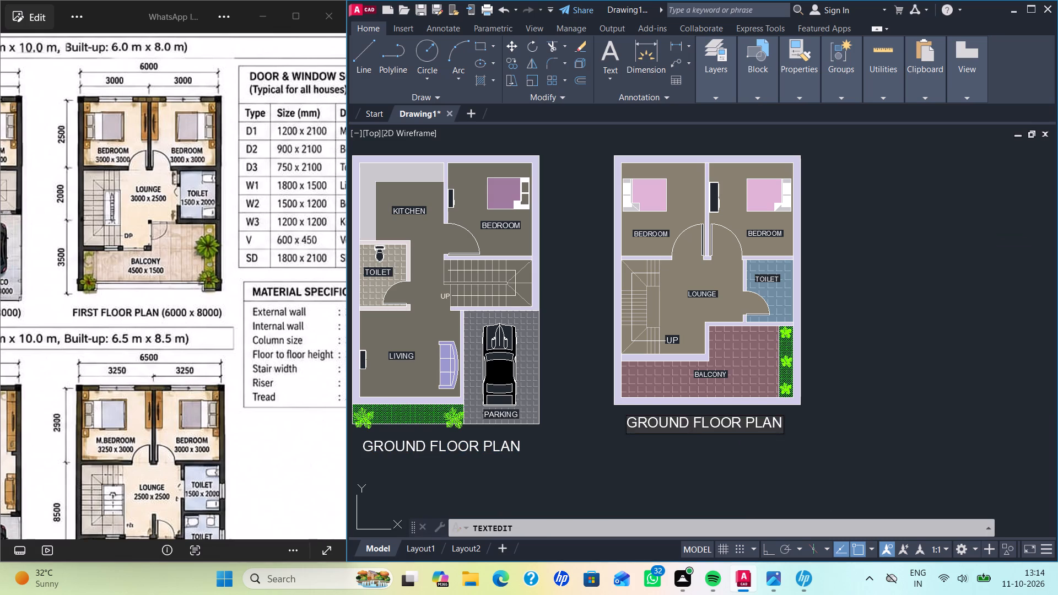
{"action": "key", "text": "BackSpace"}
{"action": "key", "text": "BackSpace"}
{"action": "key", "text": "BackSpace"}
{"action": "key", "text": "BackSpace"}
{"action": "key", "text": "BackSpace"}
{"action": "key", "text": "BackSpace"}
{"action": "key", "text": "BackSpace"}
{"action": "key", "text": "BackSpace"}
{"action": "key", "text": "BackSpace"}
{"action": "key", "text": "BackSpace"}
{"action": "key", "text": "BackSpace"}
{"action": "key", "text": "BackSpace"}
{"action": "key", "text": "BackSpace"}
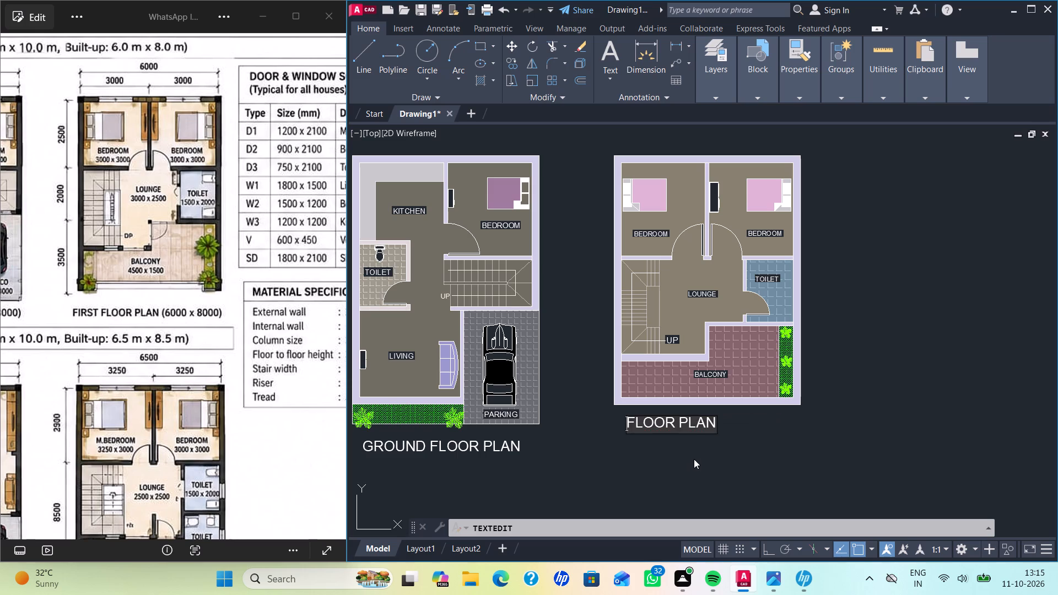
{"action": "key", "text": "f"}
{"action": "key", "text": "i"}
{"action": "key", "text": "r"}
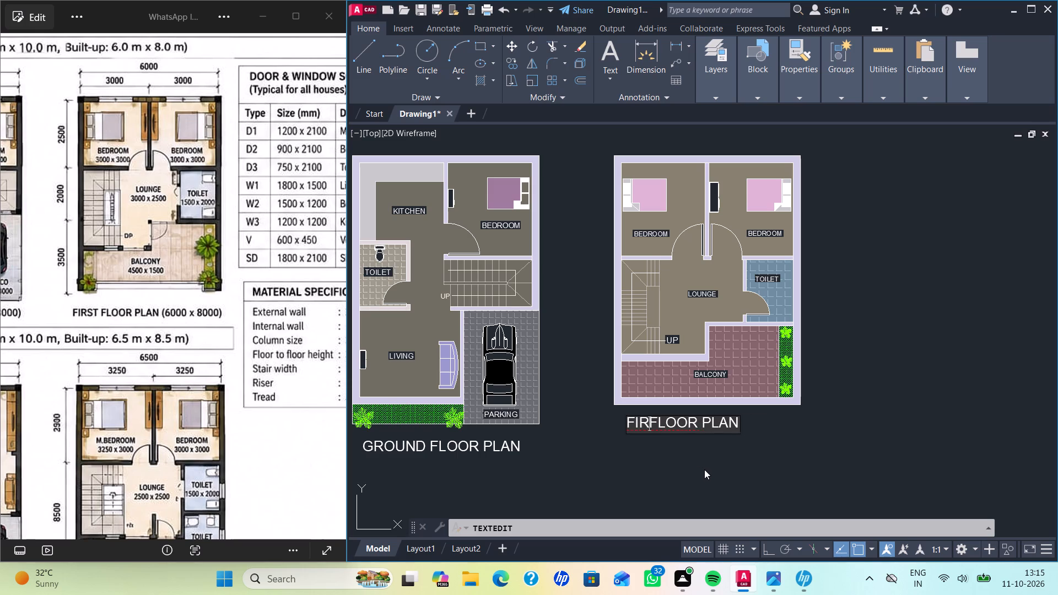
{"action": "key", "text": "s"}
{"action": "type", "text": "T"}
{"action": "key", "text": "space"}
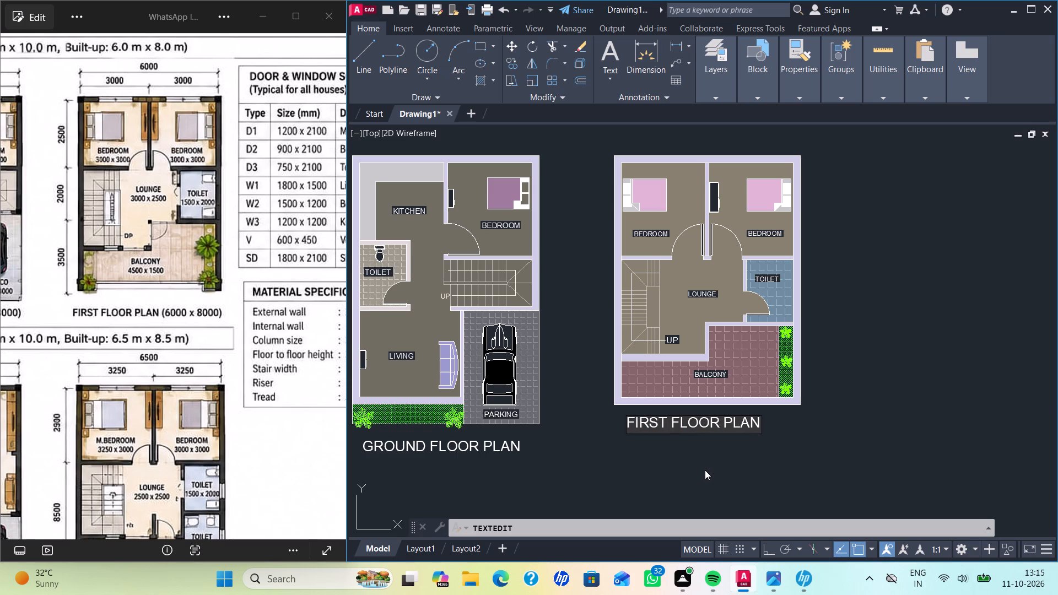
{"action": "key", "text": "Return"}
{"action": "key", "text": "Return"}
Shift the FIRST FLOOR PLAN title slightly right and slightly down so it sits centred beneath its plan.
{"action": "left_click", "coordinate": [700, 423]}
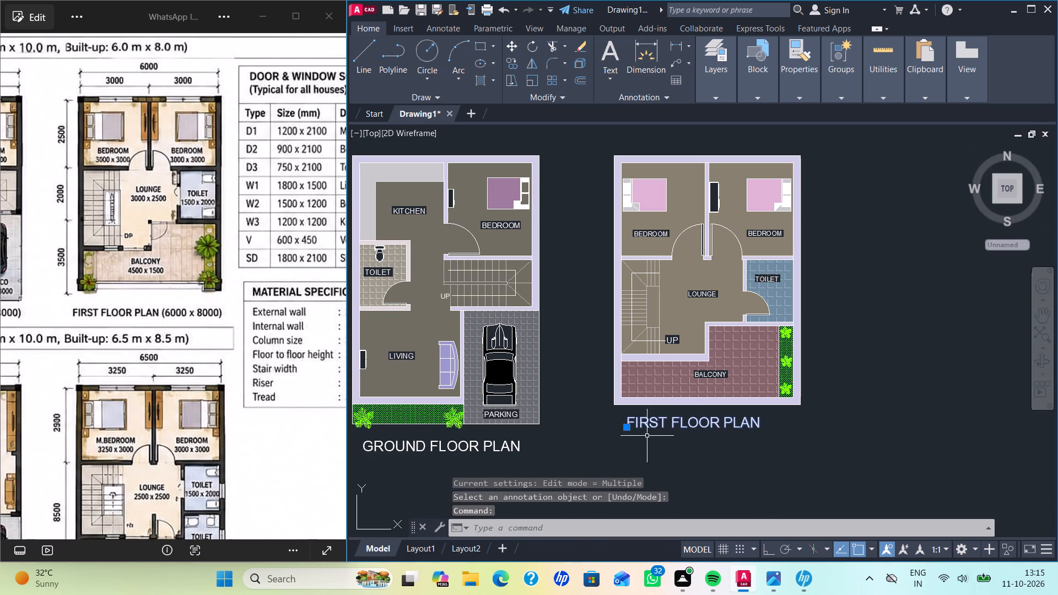
{"action": "left_click", "coordinate": [627, 429]}
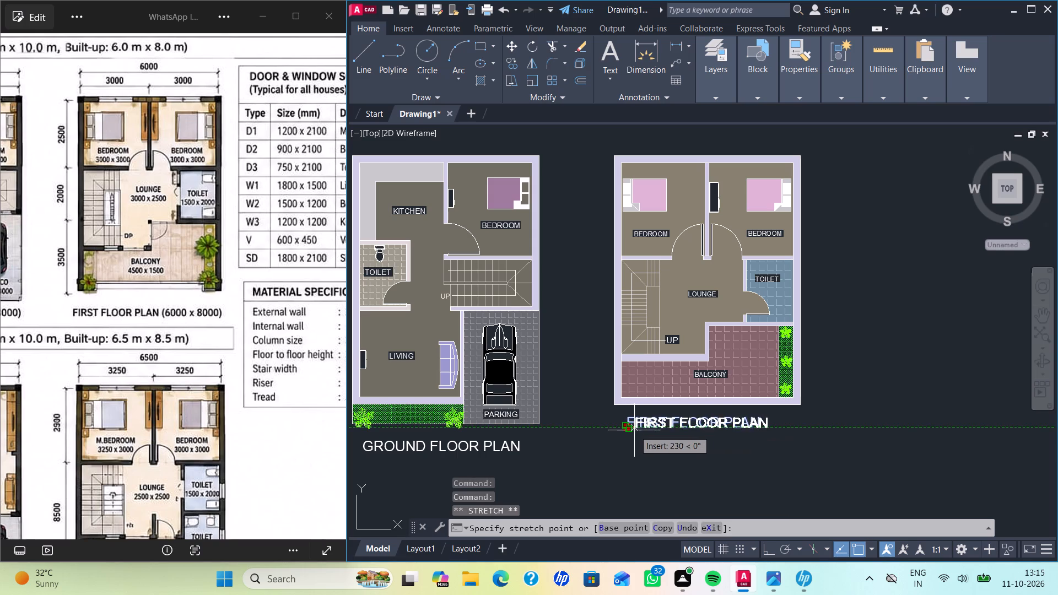
{"action": "left_click", "coordinate": [637, 430]}
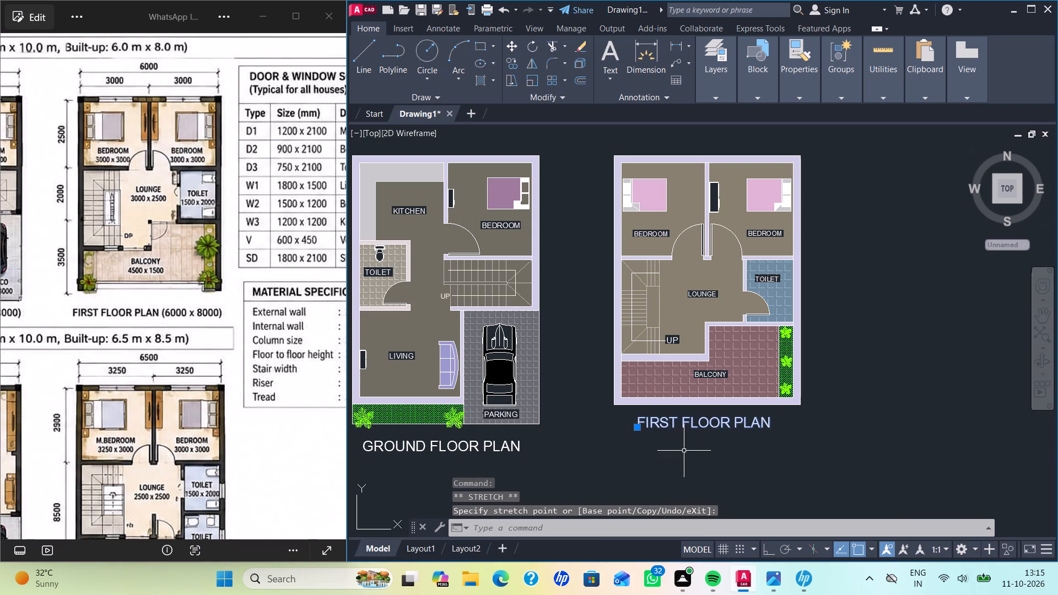
{"action": "key", "text": "Escape"}
{"action": "scroll", "coordinate": [690, 444], "scroll_direction": "down", "scroll_amount": 1}
{"action": "middle_click_drag", "start_coordinate": [698, 444], "coordinate": [687, 411]}
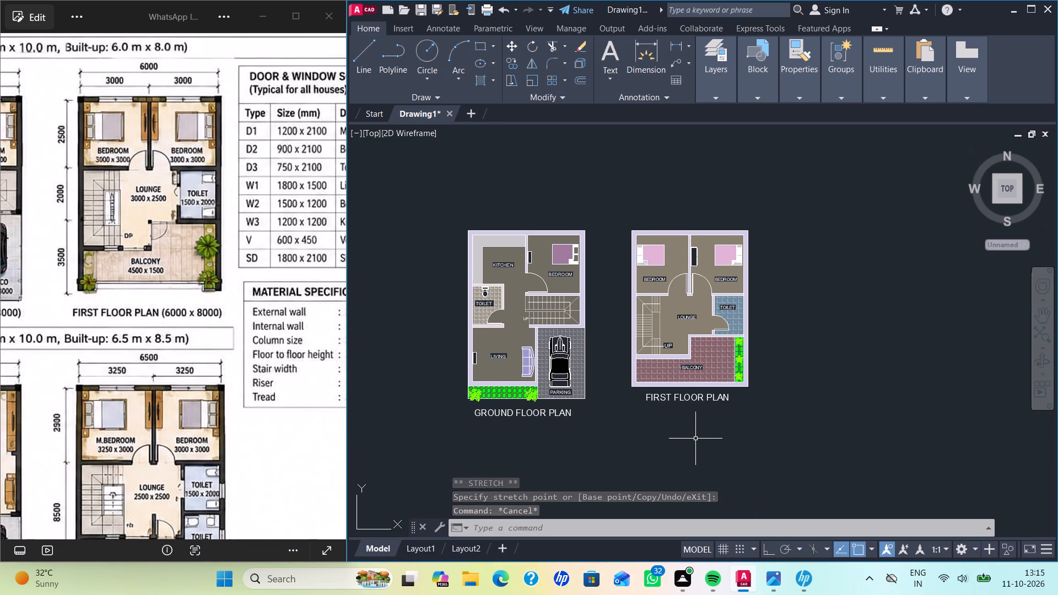
{"action": "scroll", "coordinate": [700, 419], "scroll_direction": "up", "scroll_amount": 1}
{"action": "left_click", "coordinate": [665, 386]}
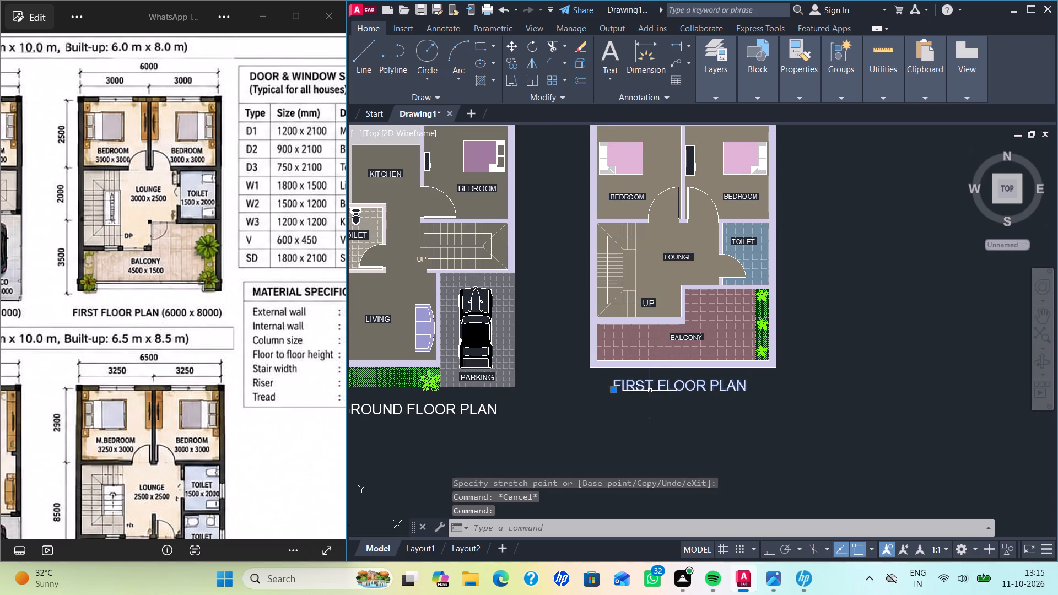
{"action": "left_click", "coordinate": [615, 389]}
{"action": "scroll", "coordinate": [614, 396], "scroll_direction": "up", "scroll_amount": 3}
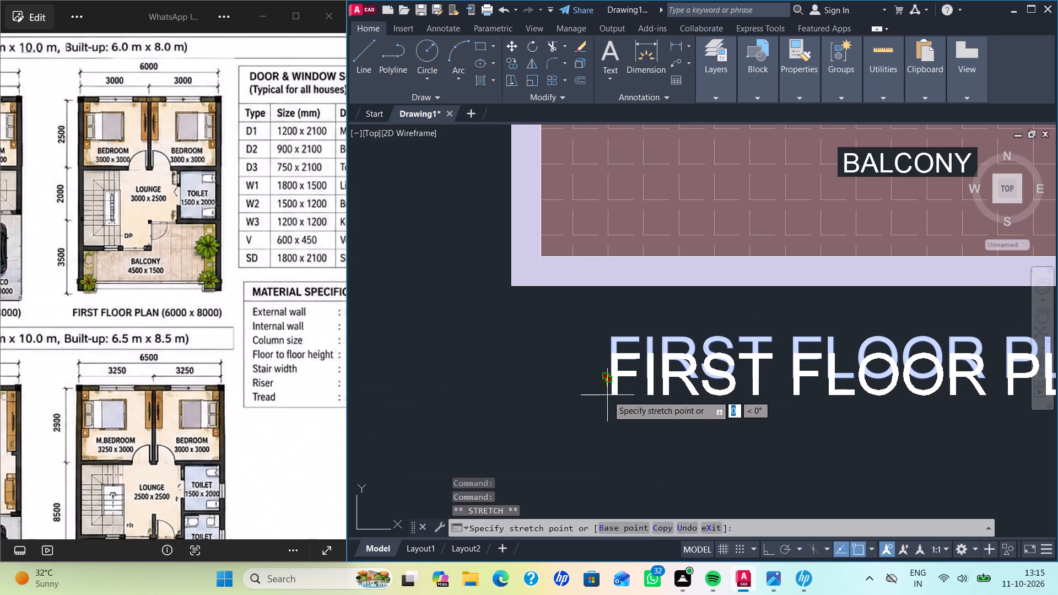
{"action": "left_click", "coordinate": [607, 392]}
{"action": "scroll", "coordinate": [667, 413], "scroll_direction": "down", "scroll_amount": 2}
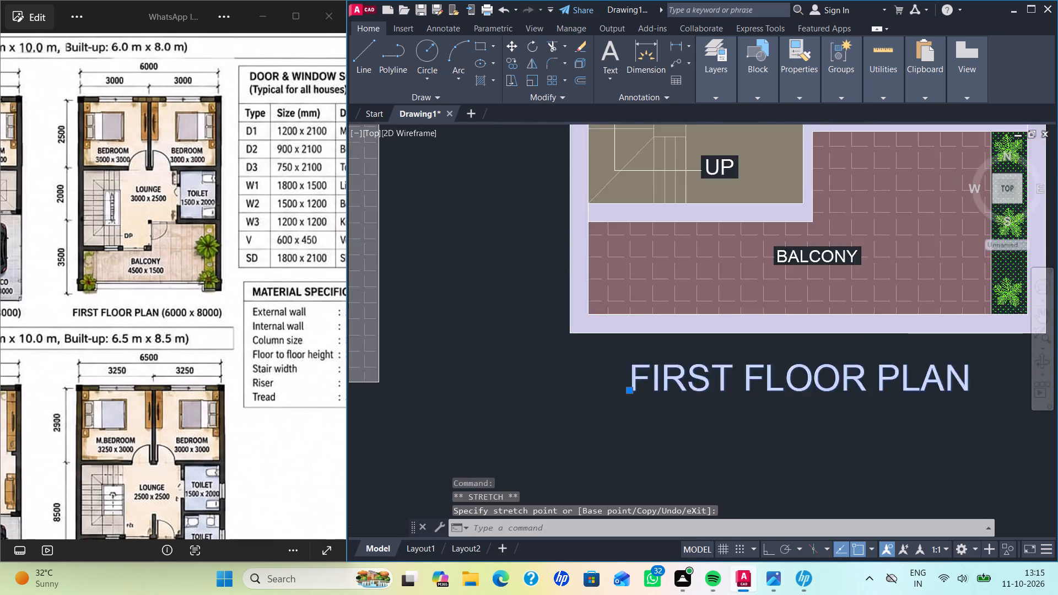
{"action": "scroll", "coordinate": [733, 436], "scroll_direction": "down", "scroll_amount": 1}
{"action": "key", "text": "Escape"}
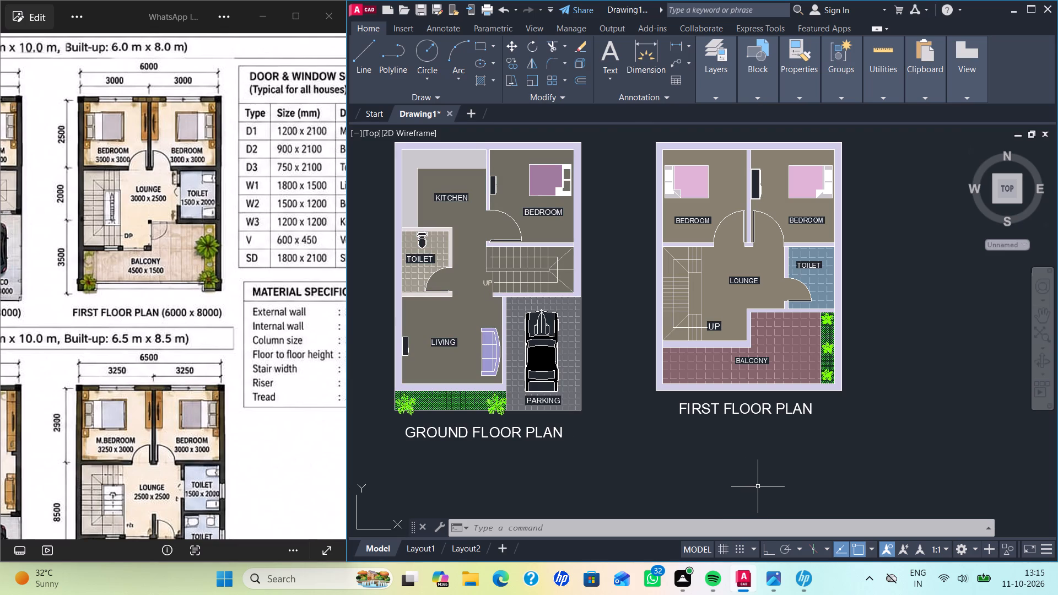
Delete the default viewport from the Layout1 sheet.
{"action": "scroll", "coordinate": [762, 469], "scroll_direction": "down", "scroll_amount": 1}
{"action": "scroll", "coordinate": [766, 466], "scroll_direction": "up", "scroll_amount": 1}
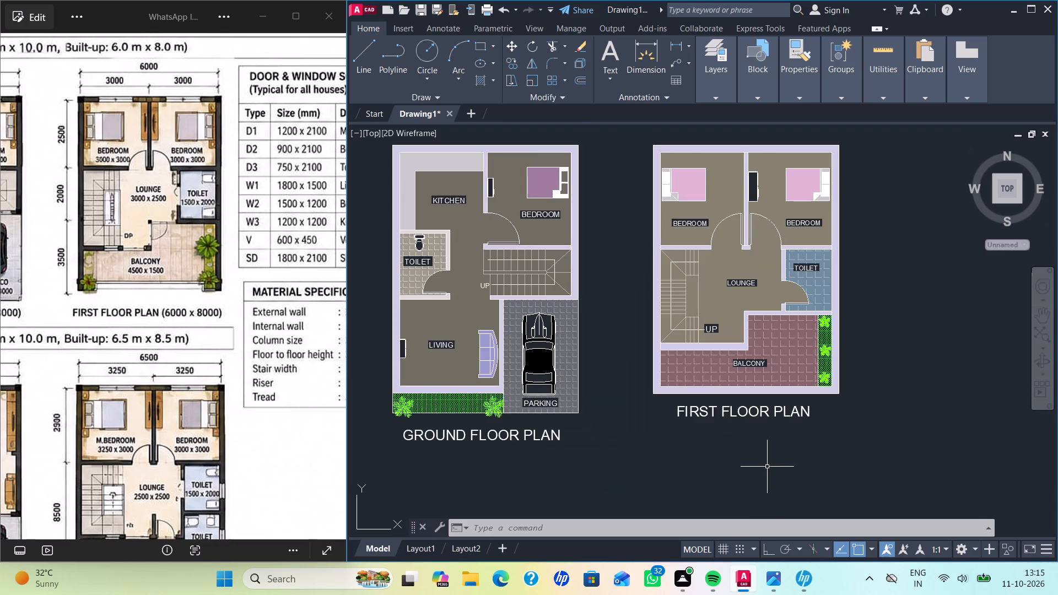
{"action": "scroll", "coordinate": [767, 467], "scroll_direction": "down", "scroll_amount": 1}
{"action": "middle_click_drag", "start_coordinate": [766, 470], "coordinate": [806, 431]}
{"action": "middle_click_drag", "start_coordinate": [806, 431], "coordinate": [764, 437]}
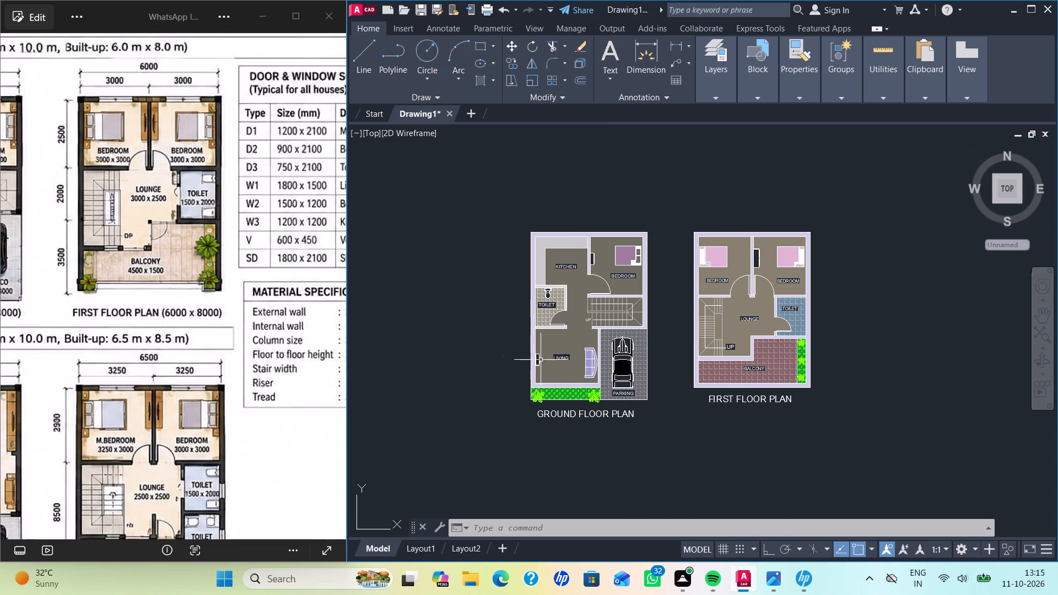
{"action": "left_click", "coordinate": [422, 547]}
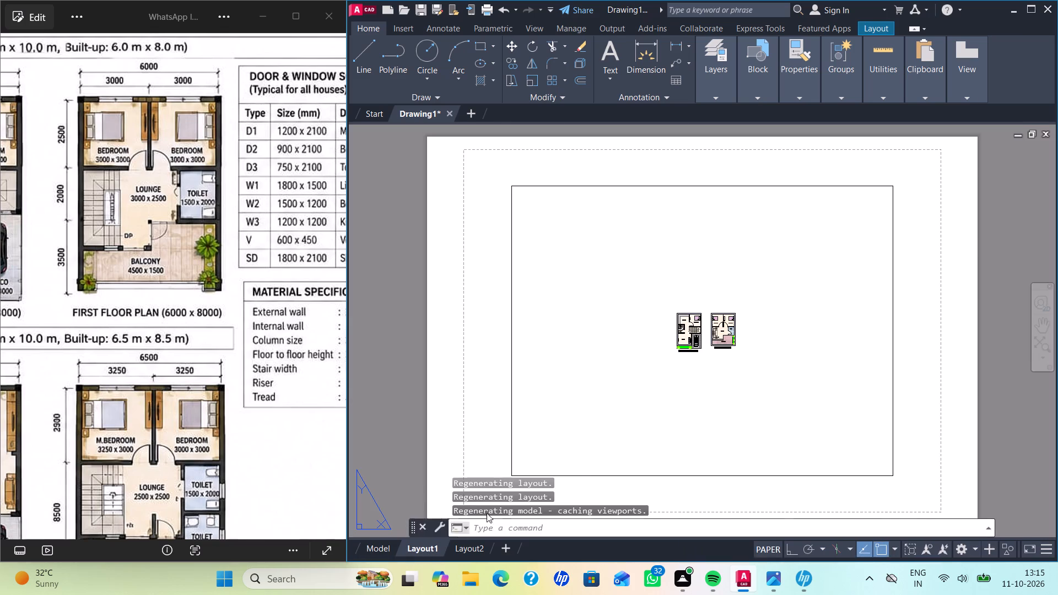
{"action": "left_click", "coordinate": [458, 139]}
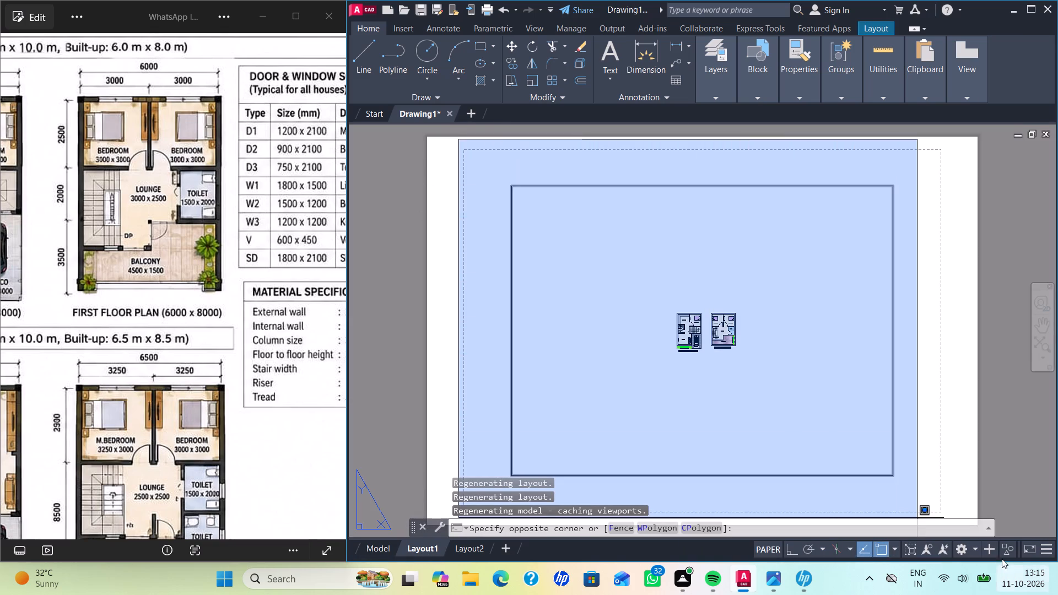
{"action": "left_click", "coordinate": [956, 513]}
{"action": "key", "text": "Delete"}
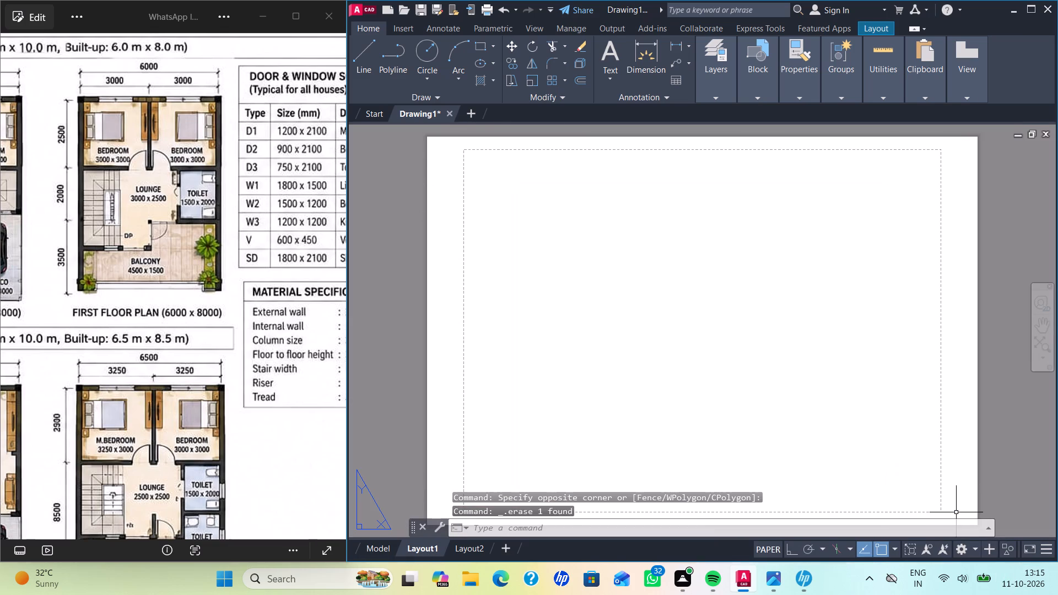
Create a rectangular viewport on Layout1 spanning corner to corner of the dashed printable area.
{"action": "key", "text": "m"}
{"action": "key", "text": "v"}
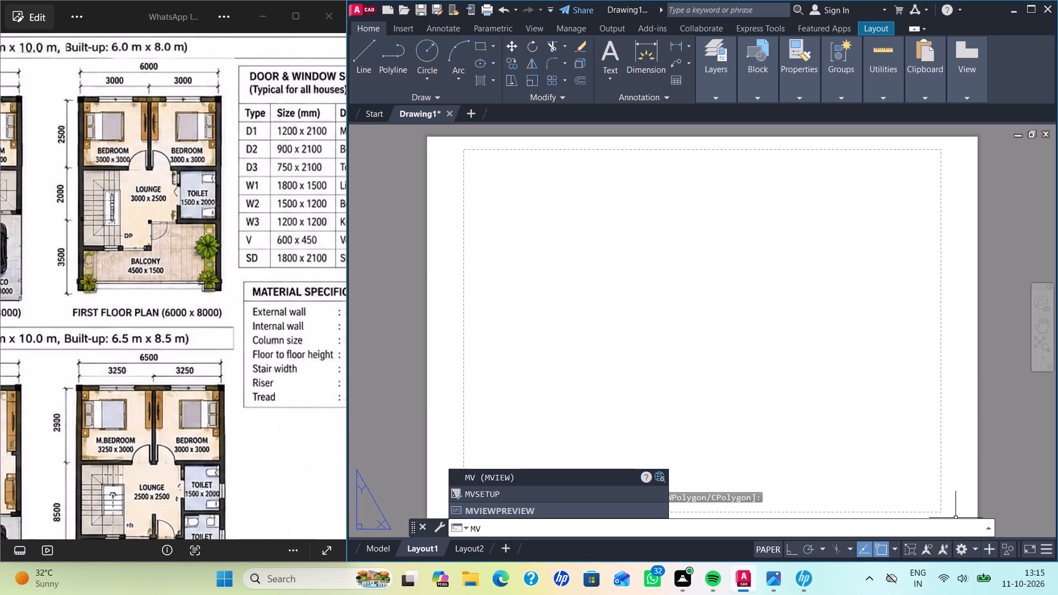
{"action": "key", "text": "Return"}
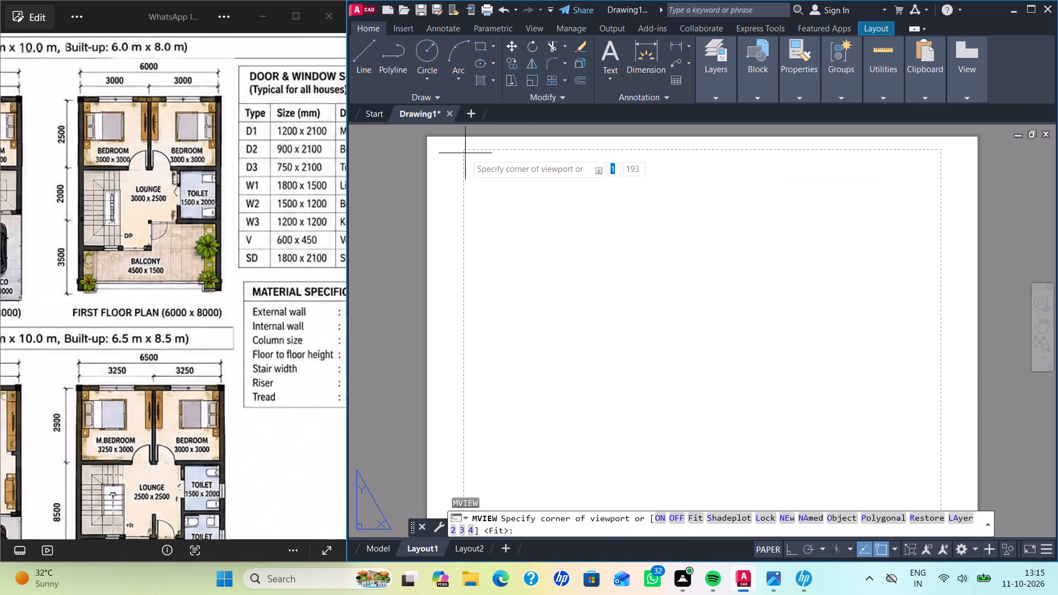
{"action": "left_click", "coordinate": [465, 152]}
{"action": "scroll", "coordinate": [756, 339], "scroll_direction": "down", "scroll_amount": 1}
{"action": "middle_click_drag", "start_coordinate": [807, 377], "coordinate": [726, 317]}
{"action": "scroll", "coordinate": [780, 374], "scroll_direction": "up", "scroll_amount": 2}
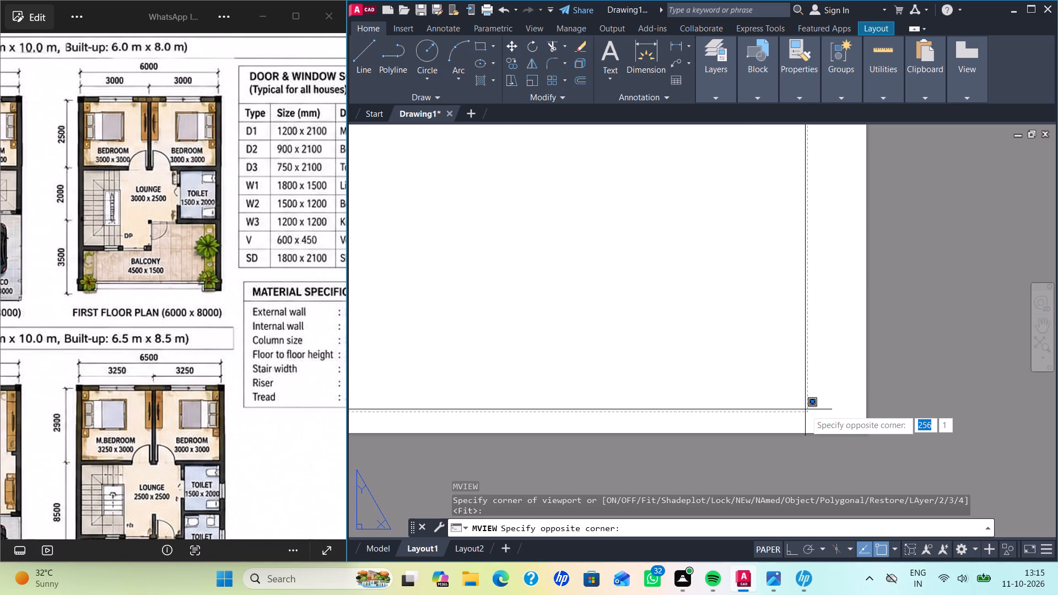
{"action": "left_click", "coordinate": [805, 409]}
{"action": "scroll", "coordinate": [888, 410], "scroll_direction": "down", "scroll_amount": 3}
{"action": "scroll", "coordinate": [901, 383], "scroll_direction": "up", "scroll_amount": 1}
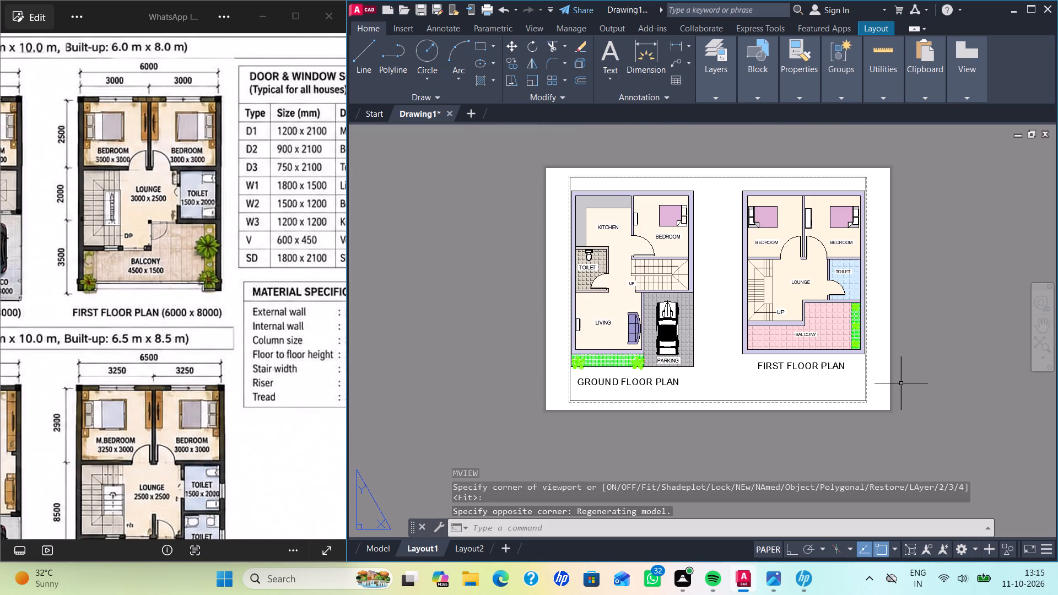
{"action": "middle_click_drag", "start_coordinate": [902, 383], "coordinate": [886, 403]}
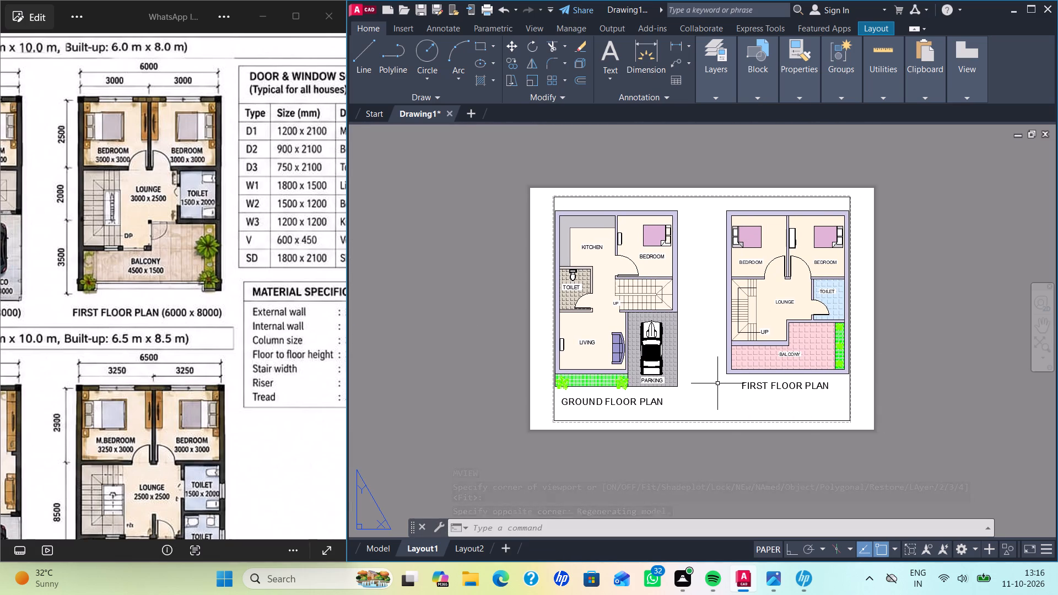
Activate the new viewport and adjust its zoom so both floor plans and their titles fill the frame.
{"action": "double_click", "coordinate": [691, 393]}
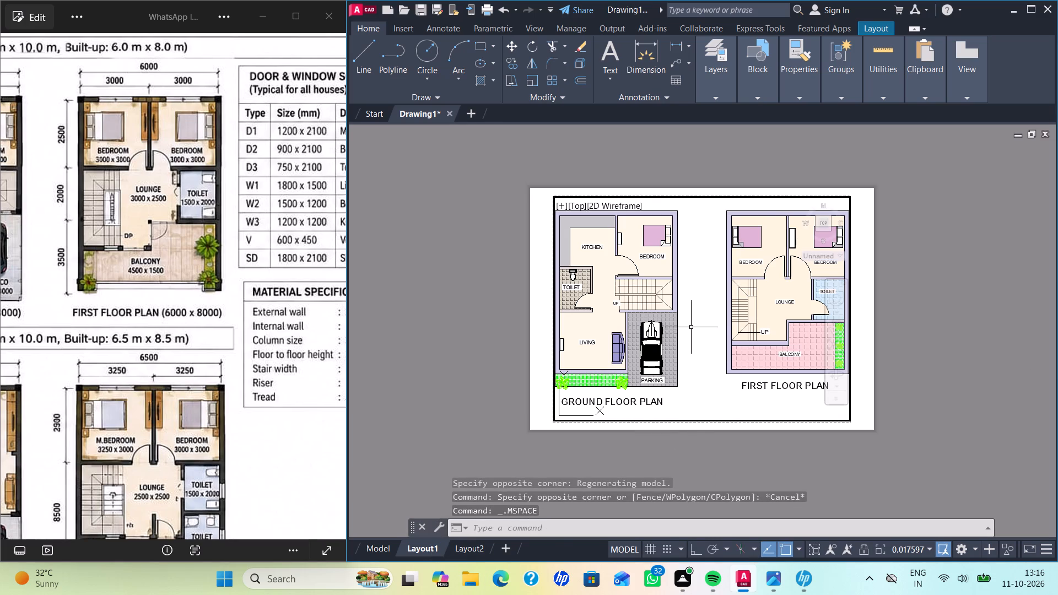
{"action": "scroll", "coordinate": [691, 327], "scroll_direction": "up", "scroll_amount": 2}
{"action": "scroll", "coordinate": [691, 327], "scroll_direction": "down", "scroll_amount": 3}
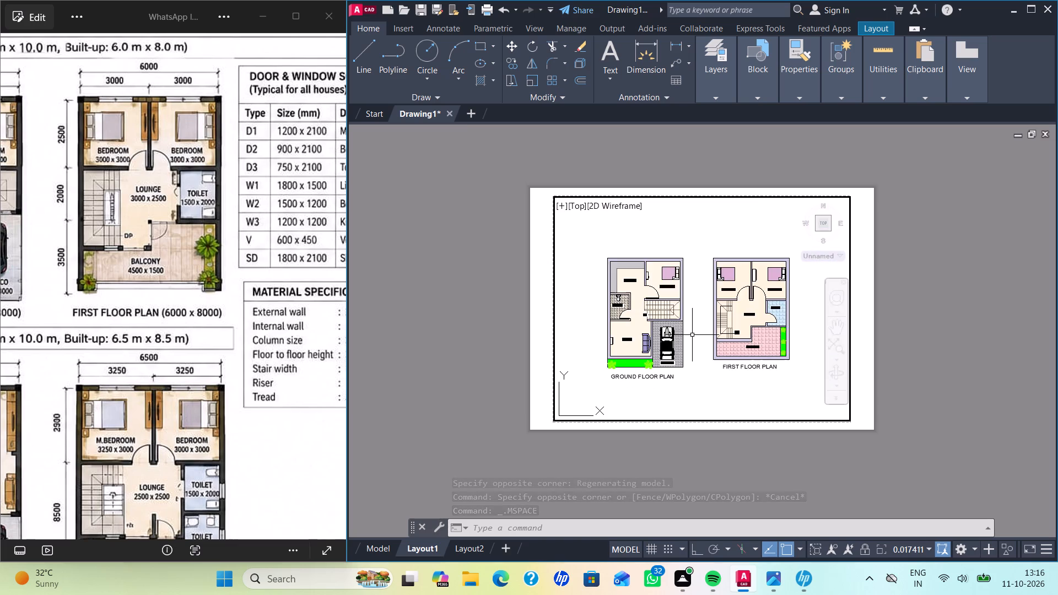
{"action": "scroll", "coordinate": [692, 335], "scroll_direction": "up", "scroll_amount": 1}
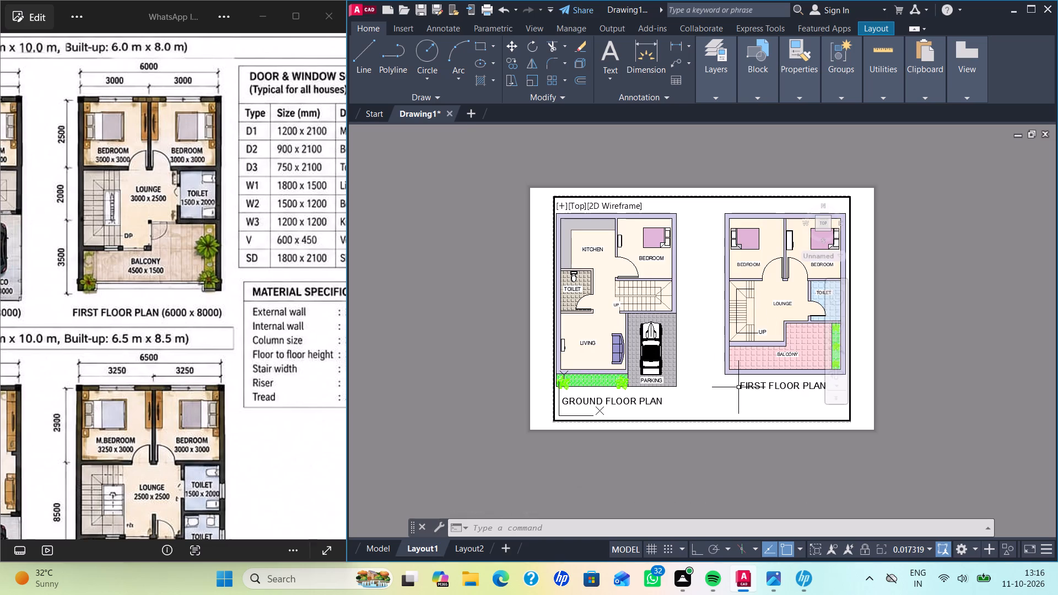
Preview the Layout1 plot with DWG To PDF.pc3 on ISO A4 (297.00 x 210.00 MM) paper, and close the plot setup without plotting.
{"action": "key", "text": "shift+p"}
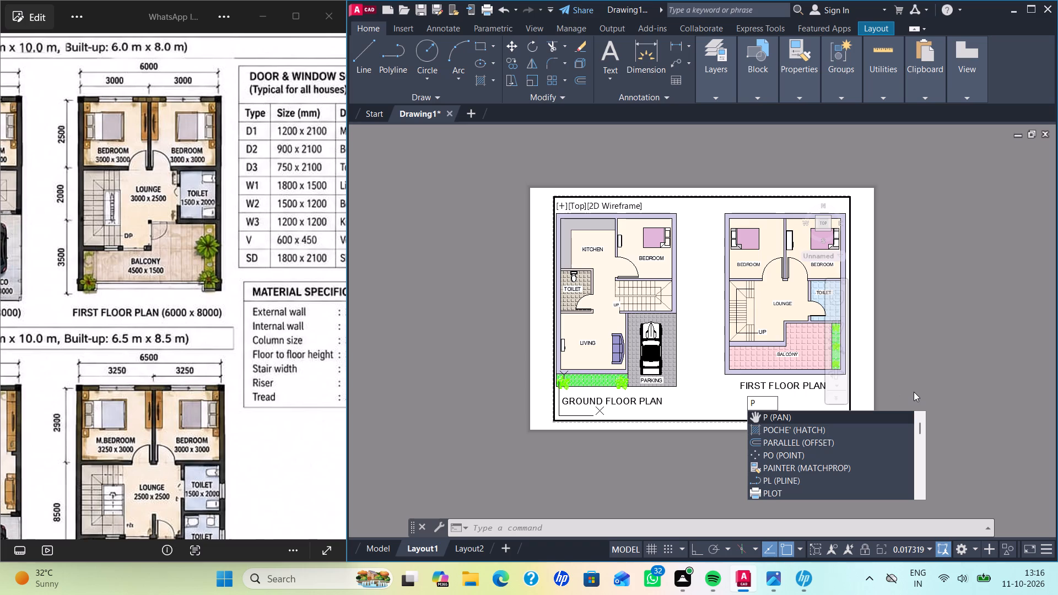
{"action": "key", "text": "Escape"}
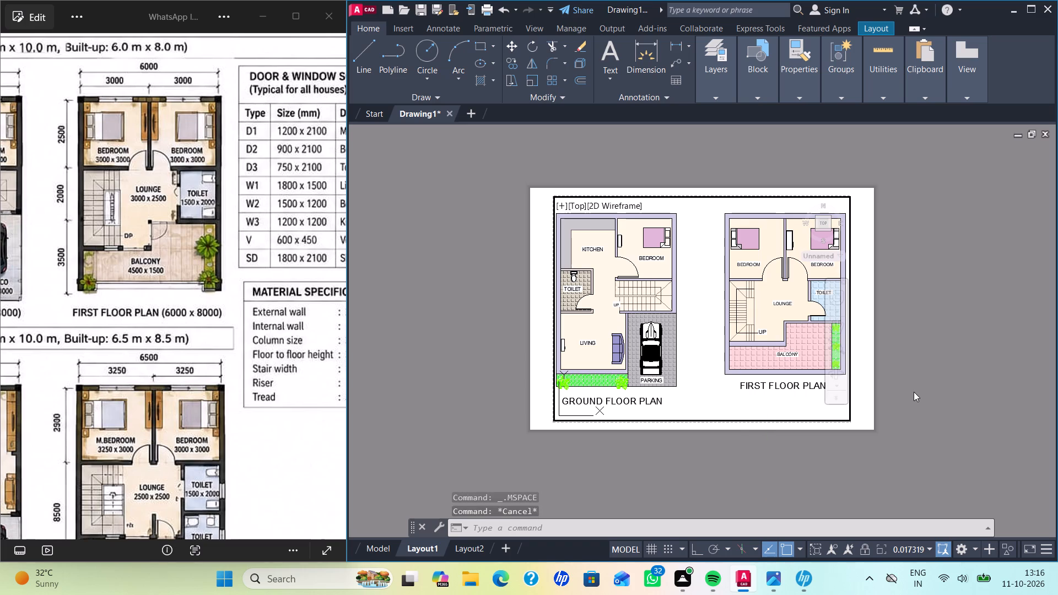
{"action": "key", "text": "ctrl+p"}
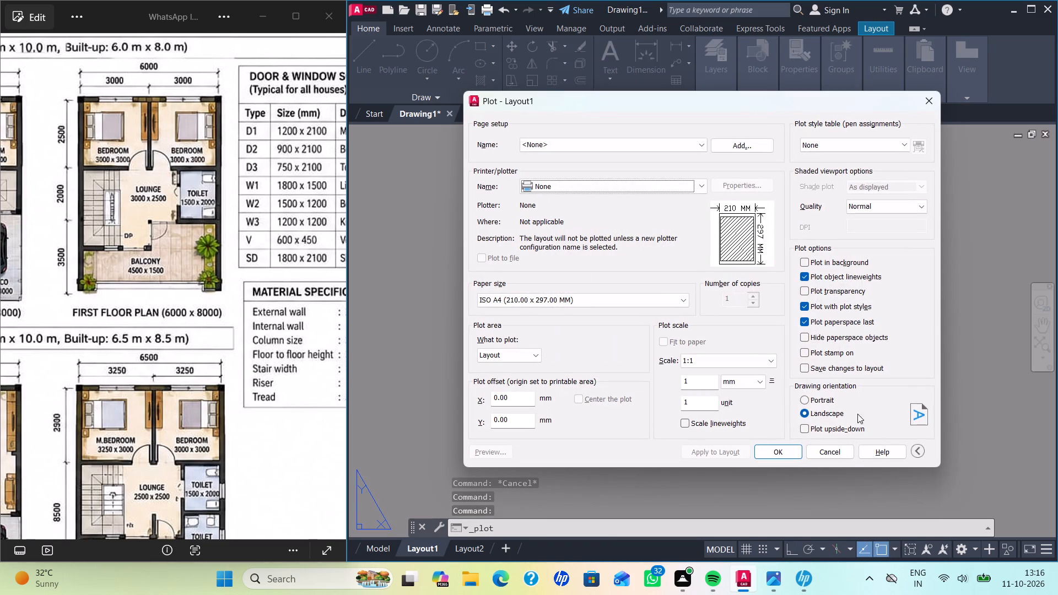
{"action": "left_click", "coordinate": [599, 184]}
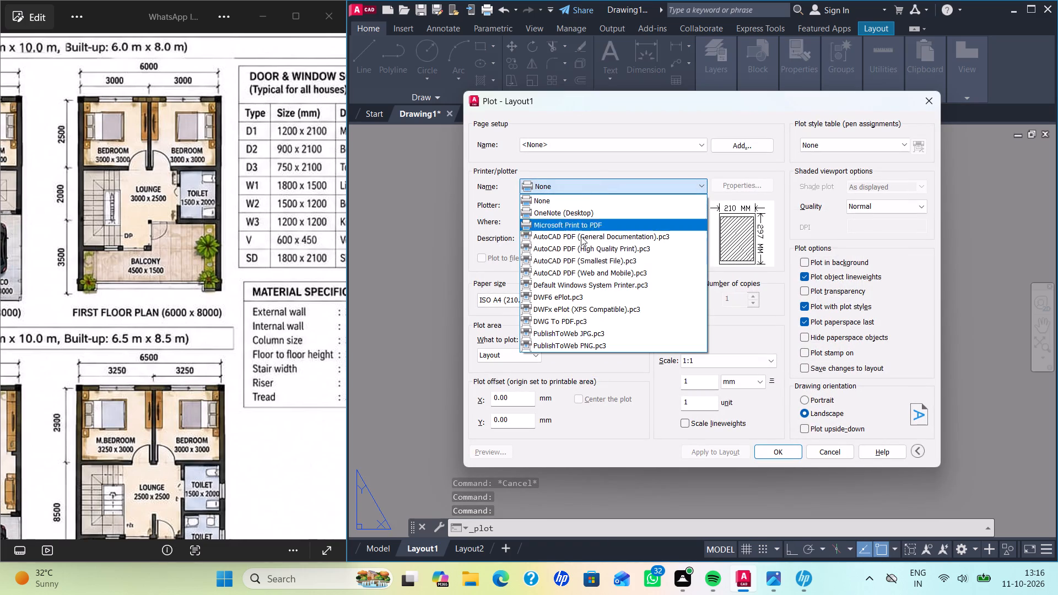
{"action": "left_click", "coordinate": [575, 318]}
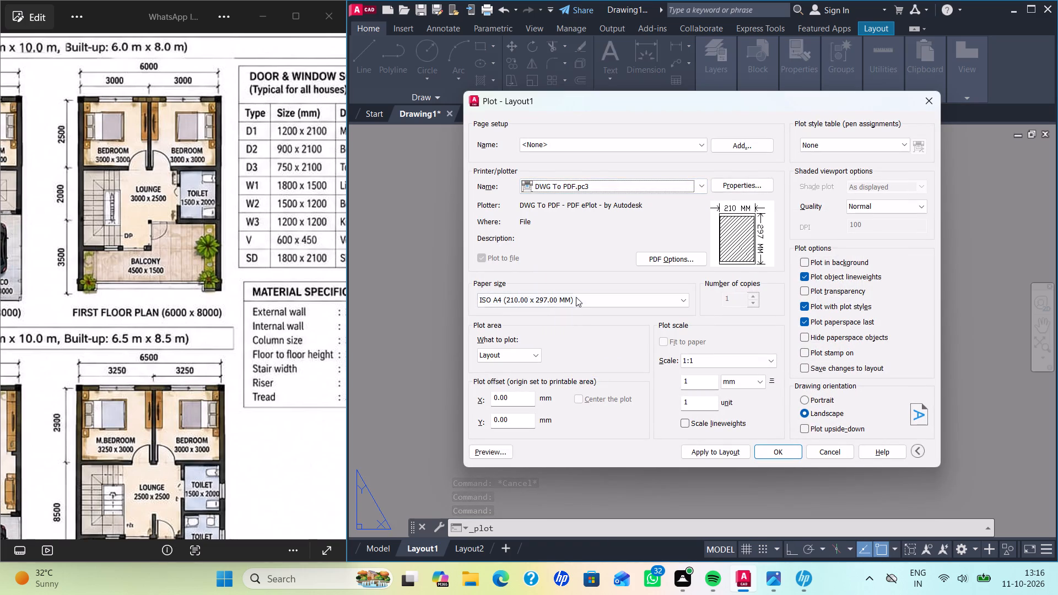
{"action": "left_click", "coordinate": [583, 296]}
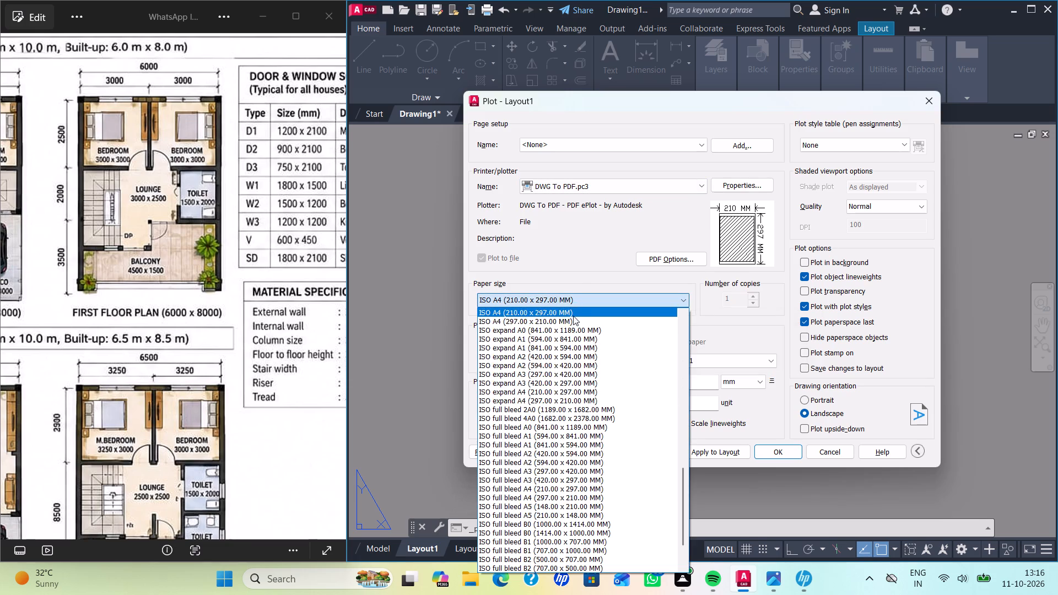
{"action": "left_click", "coordinate": [570, 321]}
{"action": "left_click", "coordinate": [494, 449]}
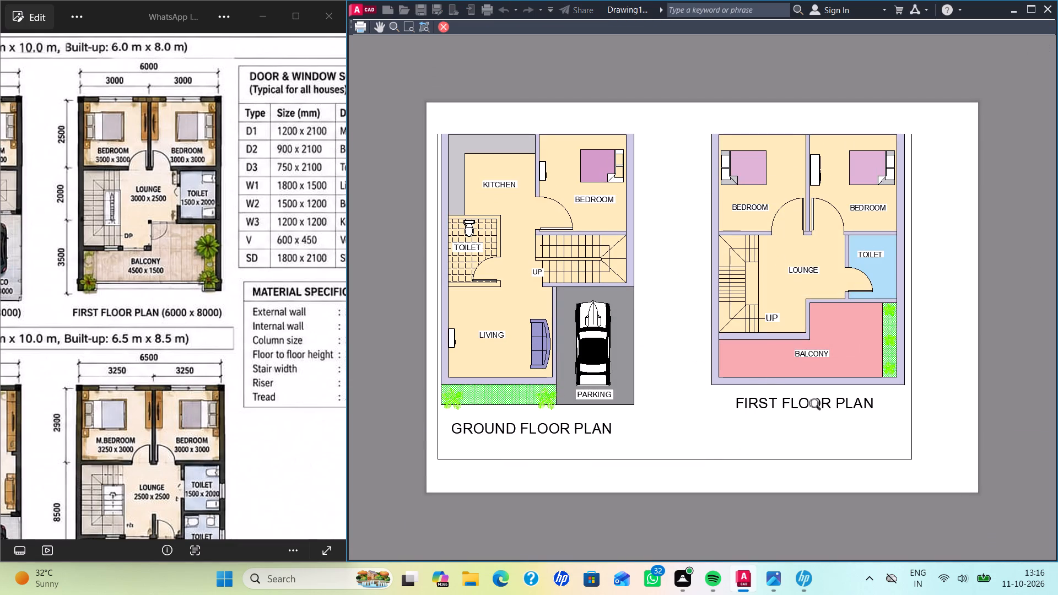
{"action": "left_click", "coordinate": [442, 25]}
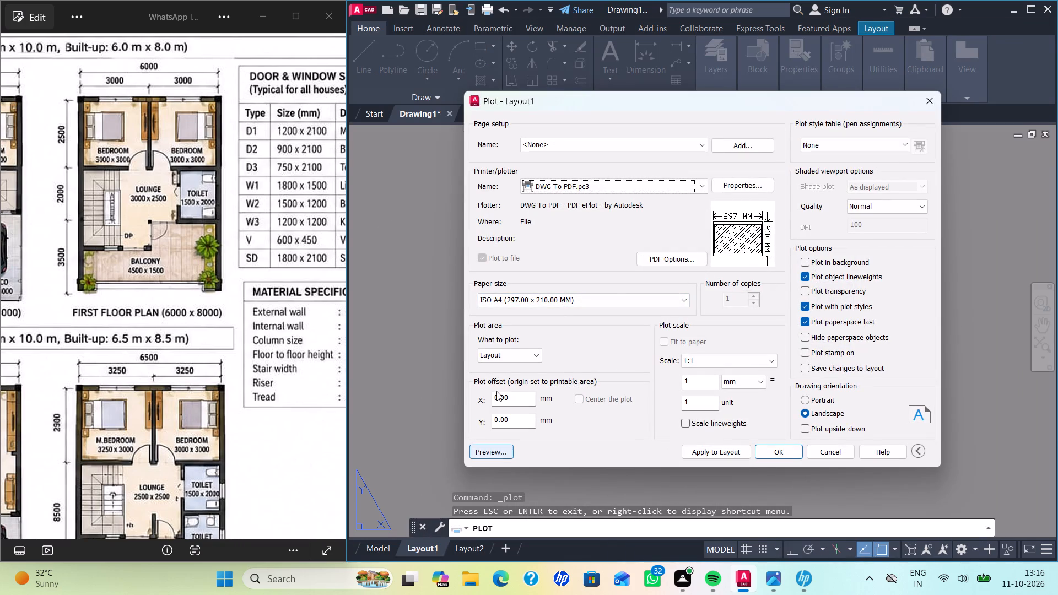
{"action": "left_click", "coordinate": [923, 93]}
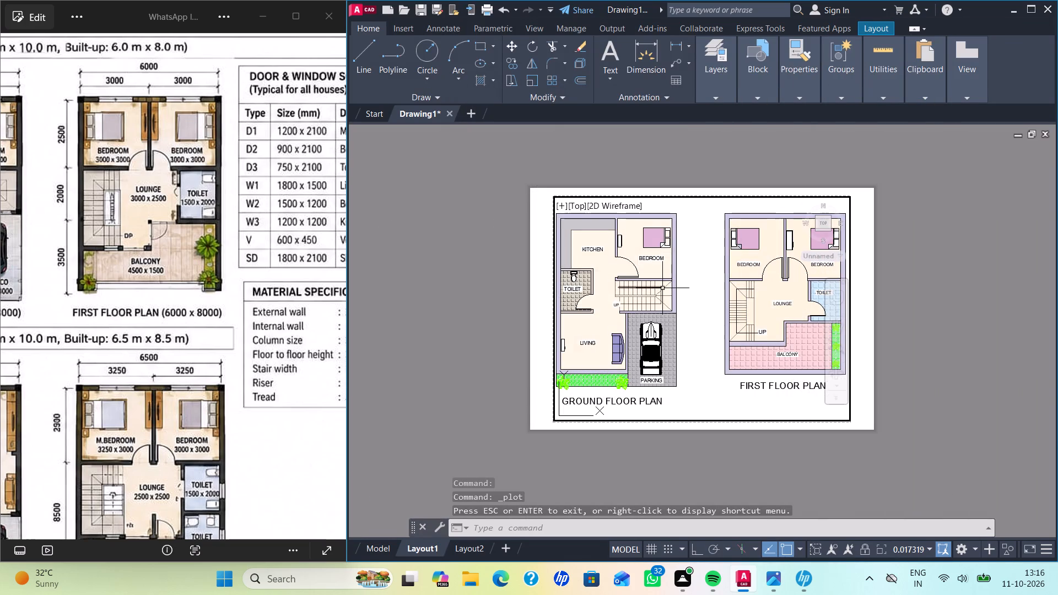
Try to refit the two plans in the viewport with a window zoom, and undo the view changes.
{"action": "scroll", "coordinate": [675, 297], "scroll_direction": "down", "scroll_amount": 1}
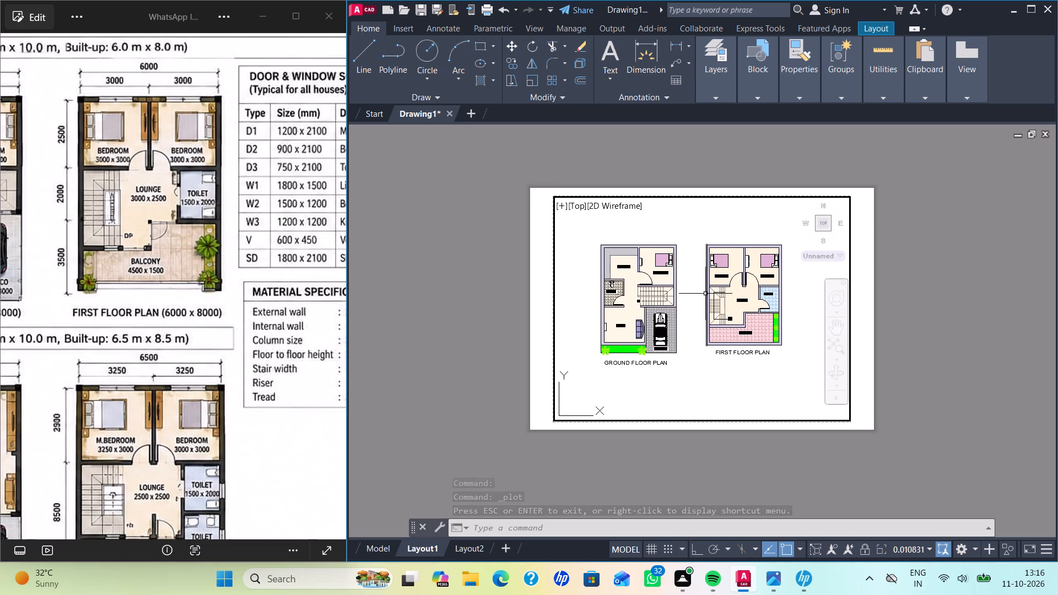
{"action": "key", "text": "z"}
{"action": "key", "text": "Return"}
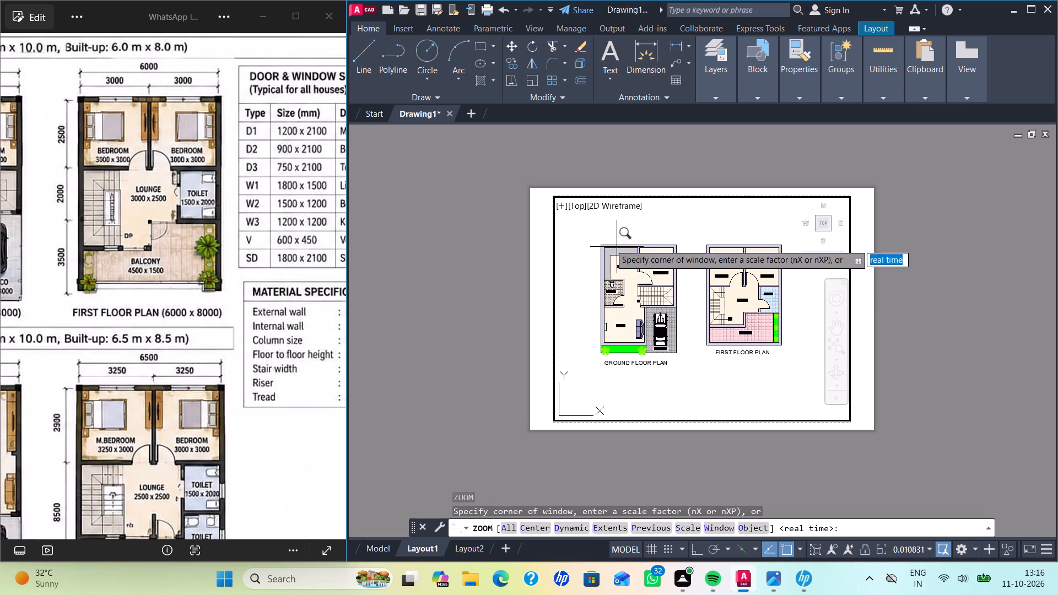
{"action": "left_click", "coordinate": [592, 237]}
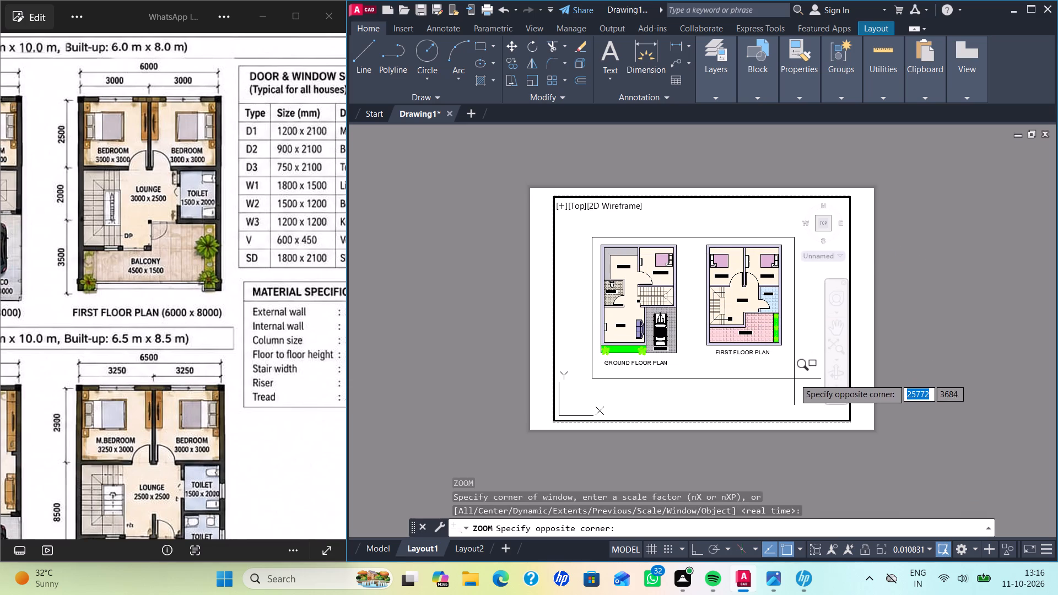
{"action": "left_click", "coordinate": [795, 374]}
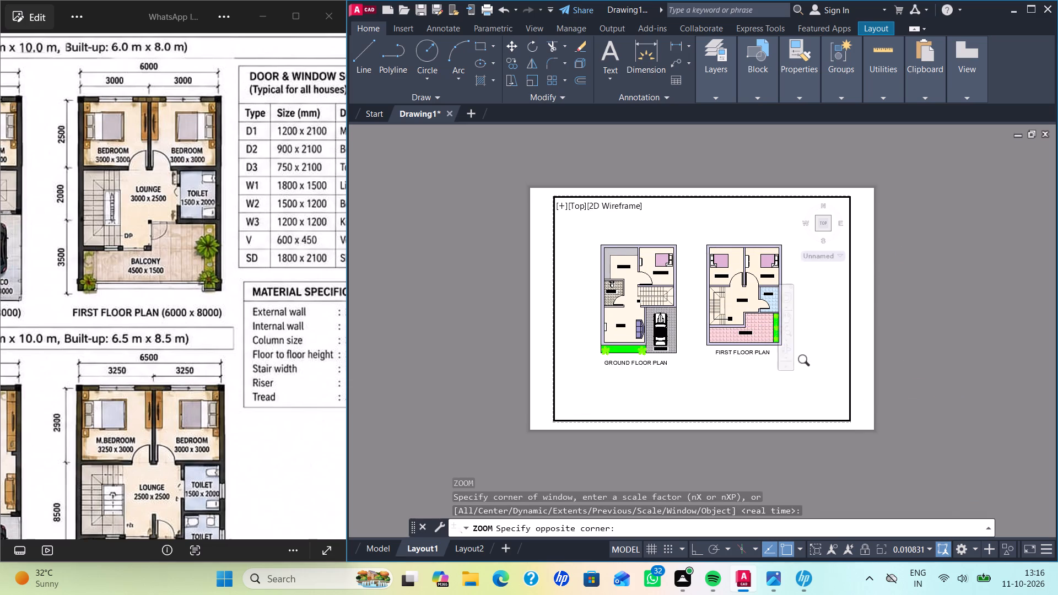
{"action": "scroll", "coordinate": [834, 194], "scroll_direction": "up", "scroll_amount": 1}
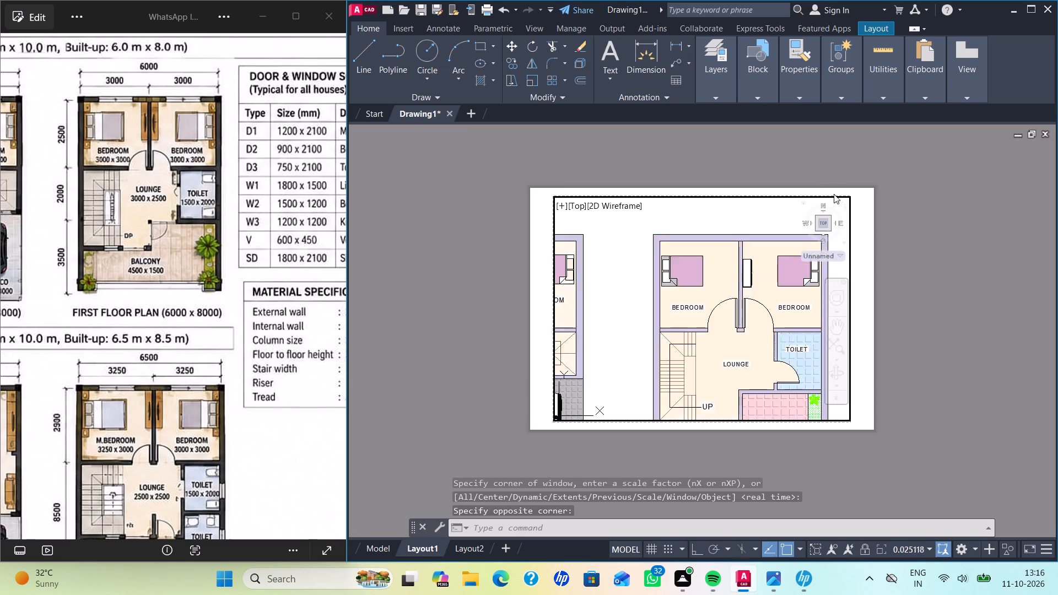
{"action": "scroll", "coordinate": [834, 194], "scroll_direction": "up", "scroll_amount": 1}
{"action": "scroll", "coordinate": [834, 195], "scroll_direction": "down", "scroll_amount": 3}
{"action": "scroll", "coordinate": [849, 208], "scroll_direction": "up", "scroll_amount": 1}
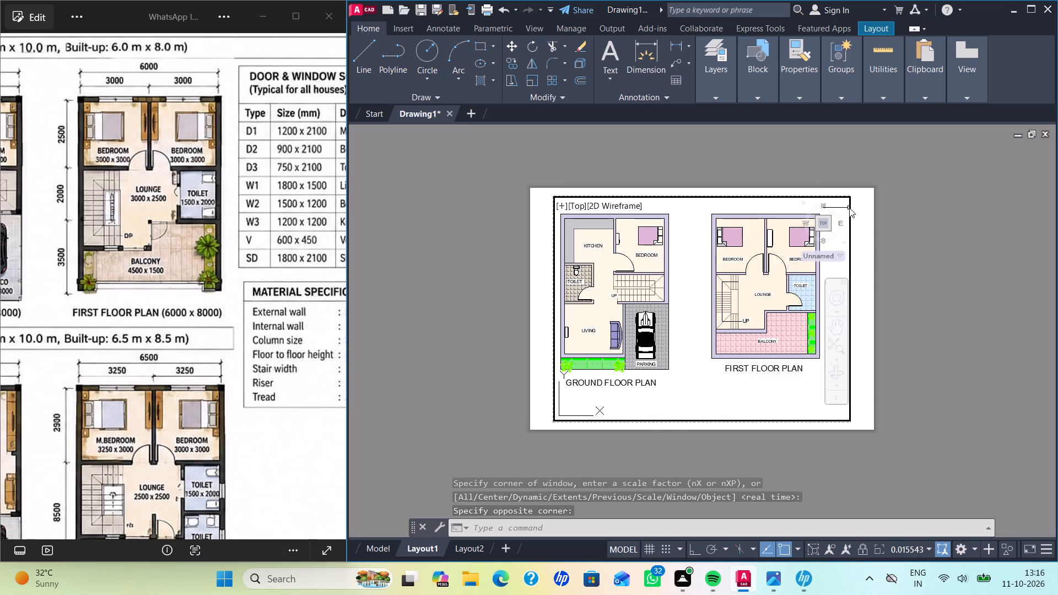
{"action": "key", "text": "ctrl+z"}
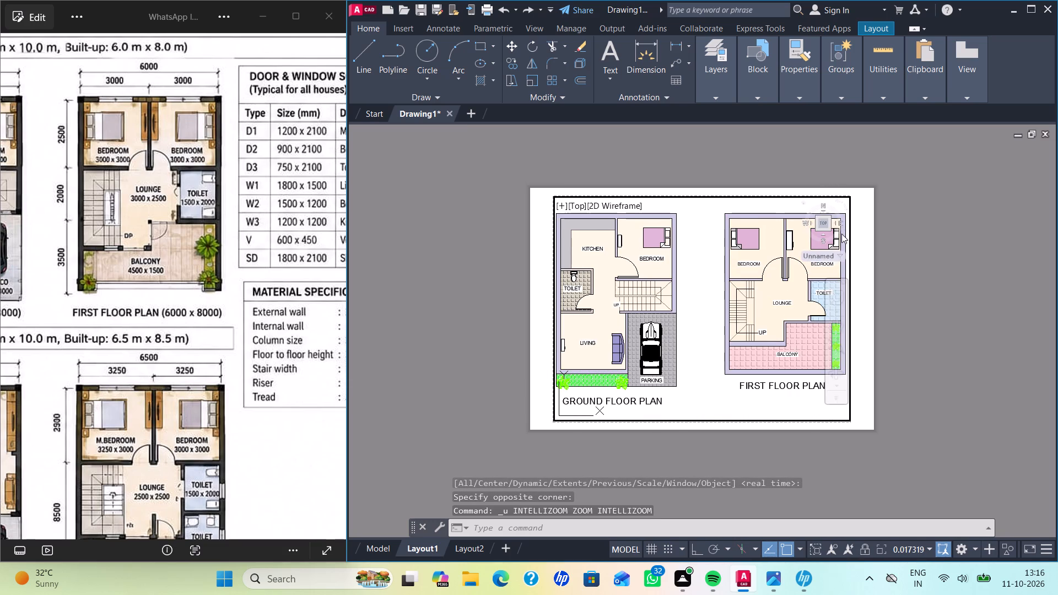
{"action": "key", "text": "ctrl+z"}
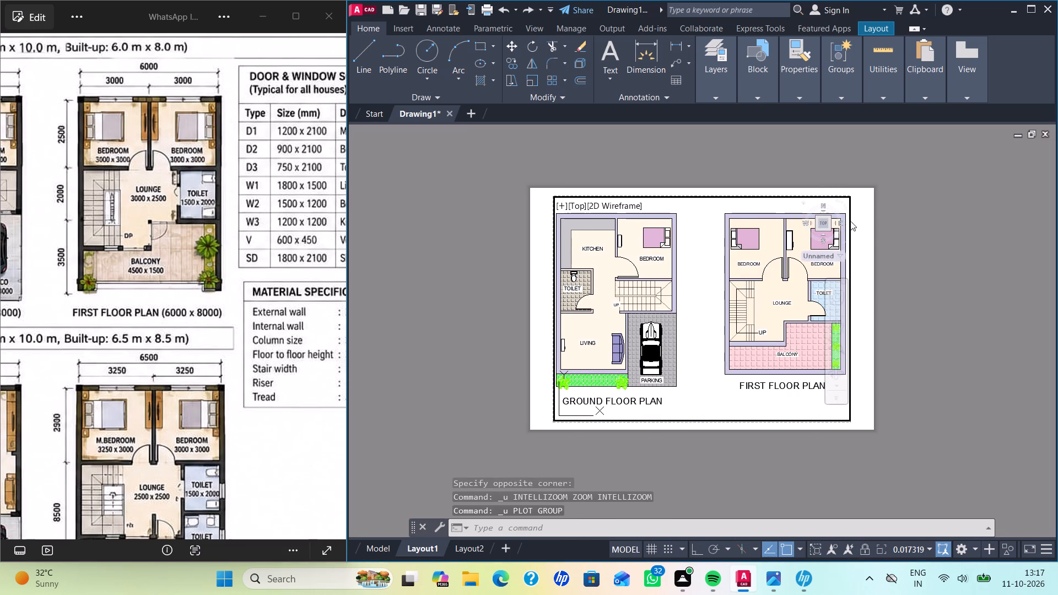
Return to paper space and stretch the viewport's upper-right corner slightly upward to the edge of the printable area.
{"action": "double_click", "coordinate": [913, 220]}
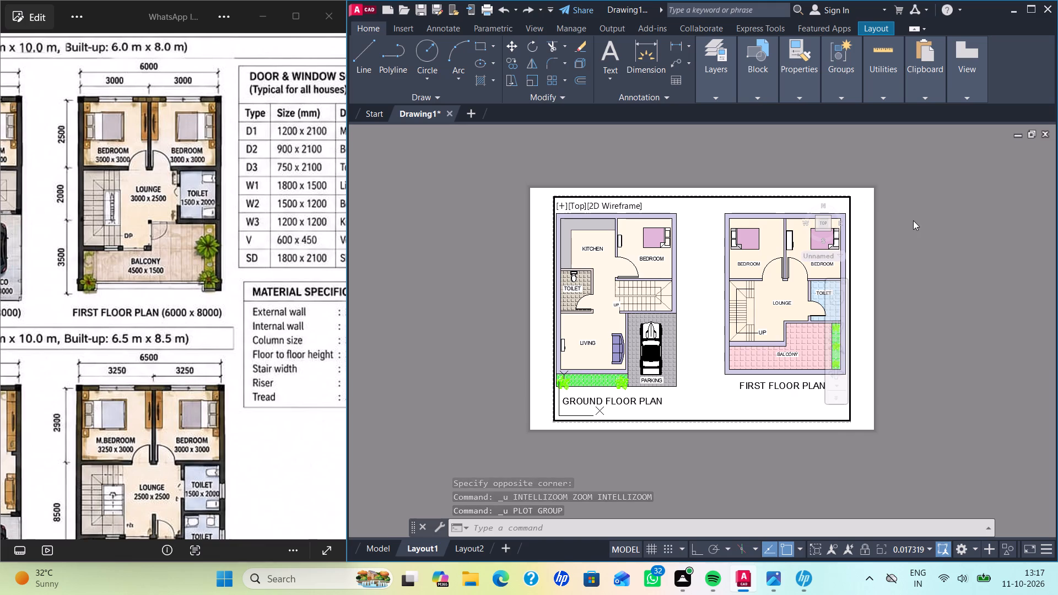
{"action": "scroll", "coordinate": [849, 193], "scroll_direction": "up", "scroll_amount": 3}
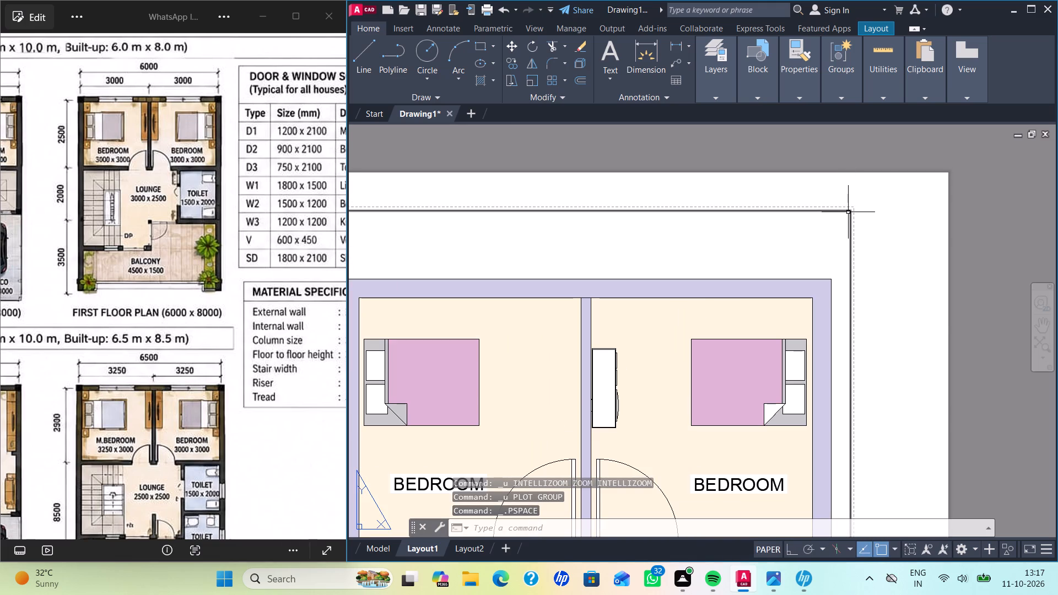
{"action": "left_click", "coordinate": [848, 212]}
{"action": "left_click_drag", "start_coordinate": [851, 213], "coordinate": [851, 212]}
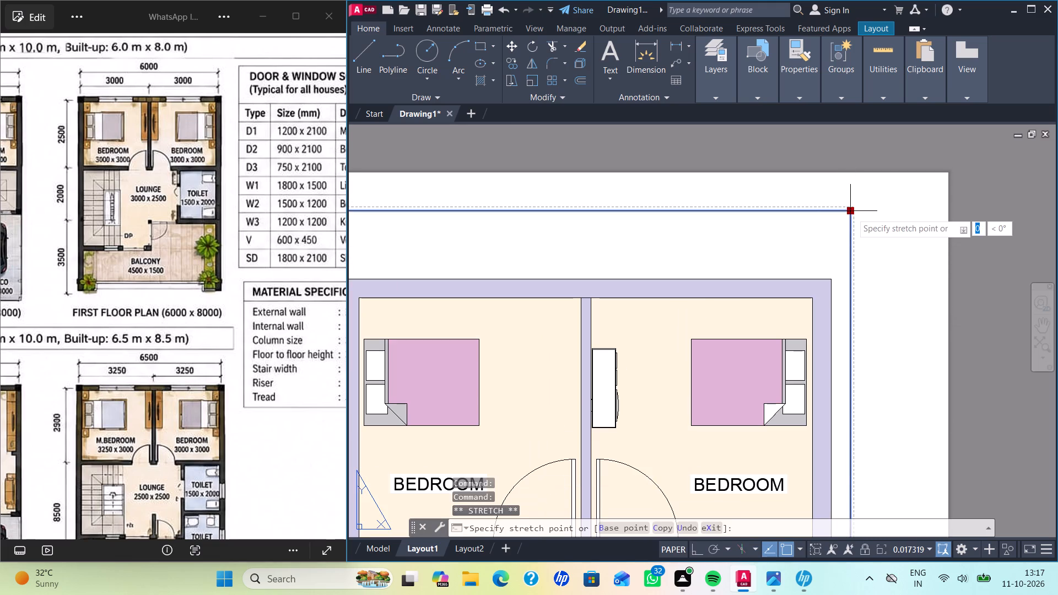
{"action": "left_click_drag", "start_coordinate": [851, 212], "coordinate": [851, 204]}
{"action": "left_click", "coordinate": [851, 204]}
Stretch the viewport's lower-right corner slightly outward to the right and down, just past the printable-area border.
{"action": "scroll", "coordinate": [855, 208], "scroll_direction": "down", "scroll_amount": 2}
{"action": "middle_click_drag", "start_coordinate": [882, 235], "coordinate": [886, 205]}
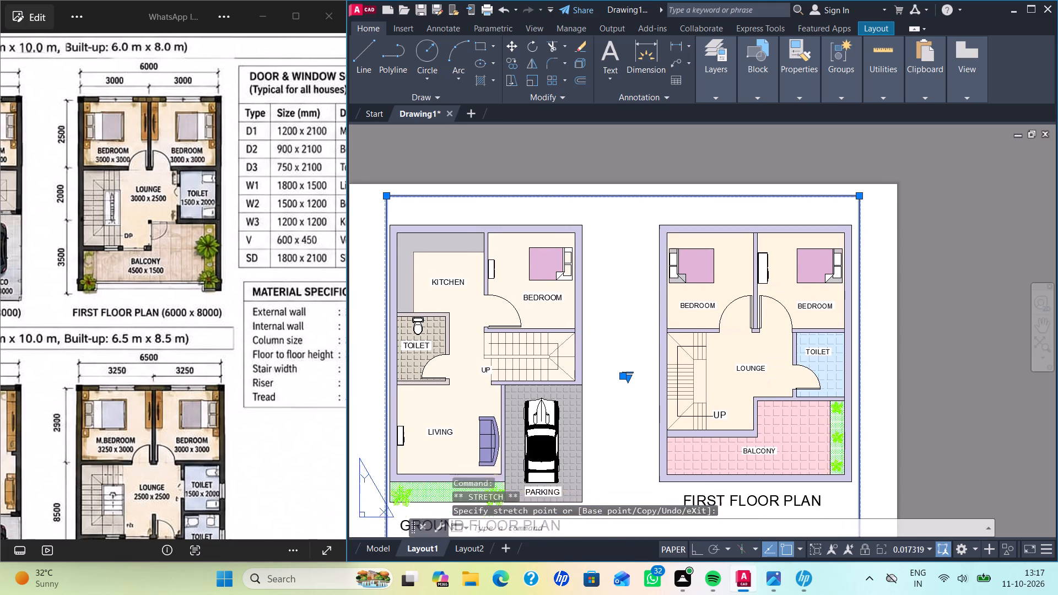
{"action": "middle_click_drag", "start_coordinate": [886, 205], "coordinate": [885, 185]}
{"action": "scroll", "coordinate": [877, 361], "scroll_direction": "up", "scroll_amount": 2}
{"action": "middle_click_drag", "start_coordinate": [875, 356], "coordinate": [850, 169]}
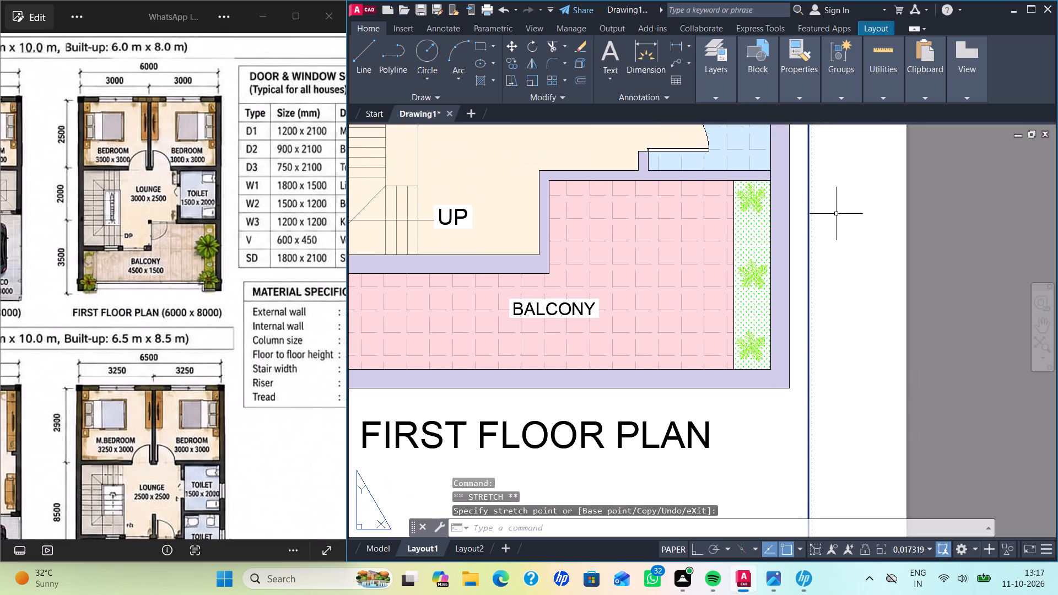
{"action": "middle_click_drag", "start_coordinate": [850, 370], "coordinate": [821, 187]}
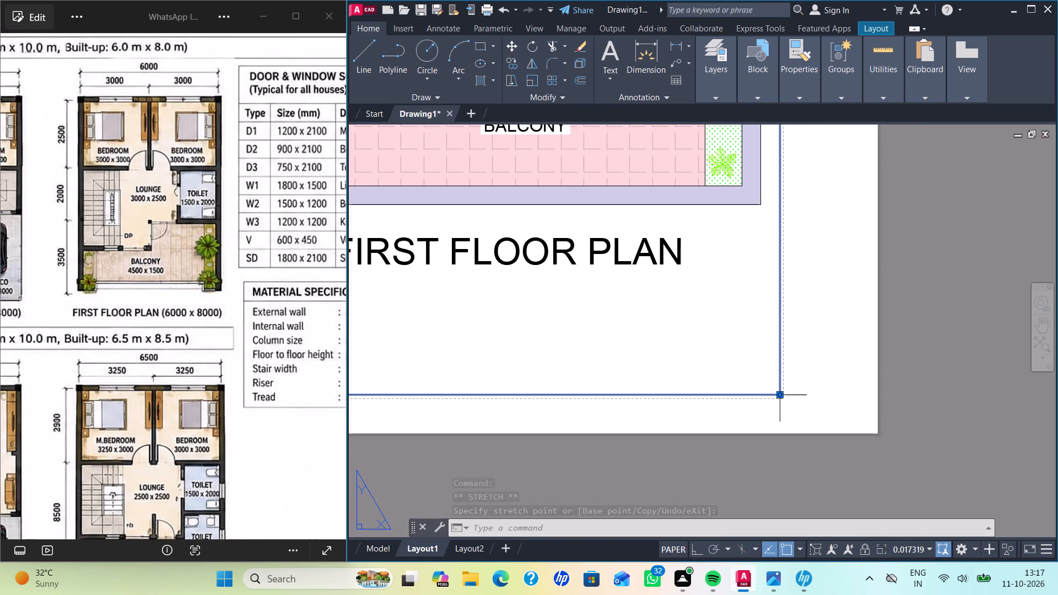
{"action": "left_click_drag", "start_coordinate": [777, 395], "coordinate": [787, 395]}
{"action": "left_click", "coordinate": [787, 395]}
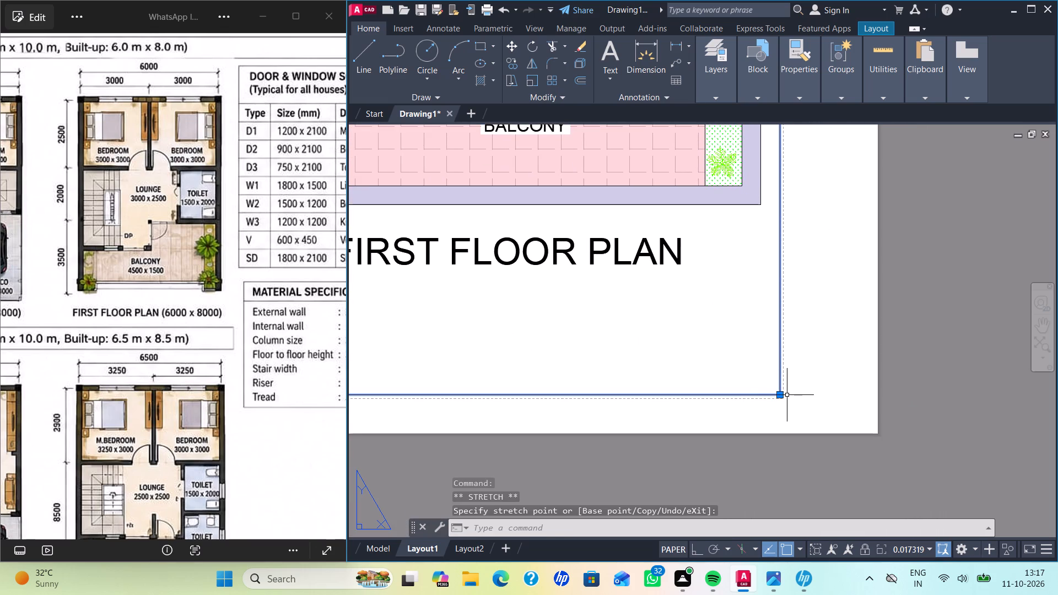
{"action": "left_click", "coordinate": [782, 395]}
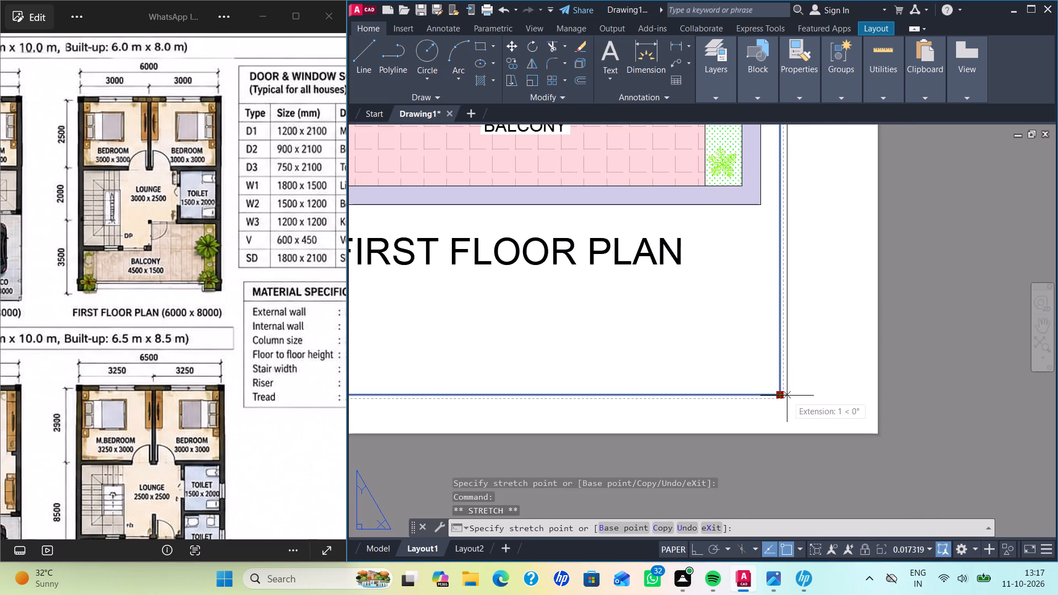
{"action": "left_click", "coordinate": [787, 396]}
{"action": "left_click", "coordinate": [786, 396]}
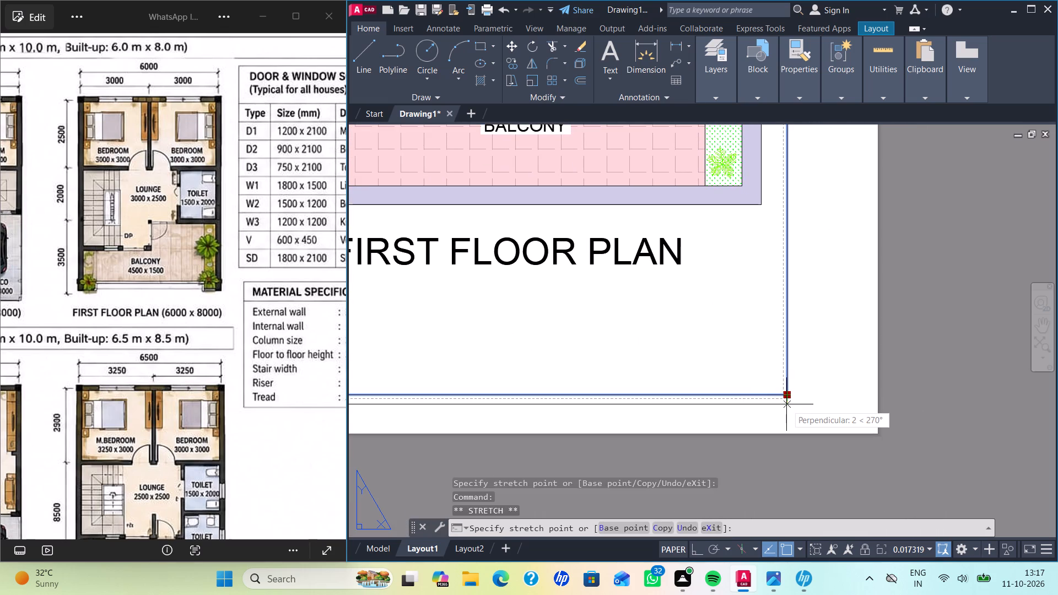
{"action": "left_click", "coordinate": [786, 404]}
{"action": "scroll", "coordinate": [808, 401], "scroll_direction": "down", "scroll_amount": 2}
{"action": "scroll", "coordinate": [873, 359], "scroll_direction": "down", "scroll_amount": 1}
{"action": "middle_click_drag", "start_coordinate": [874, 359], "coordinate": [938, 355]}
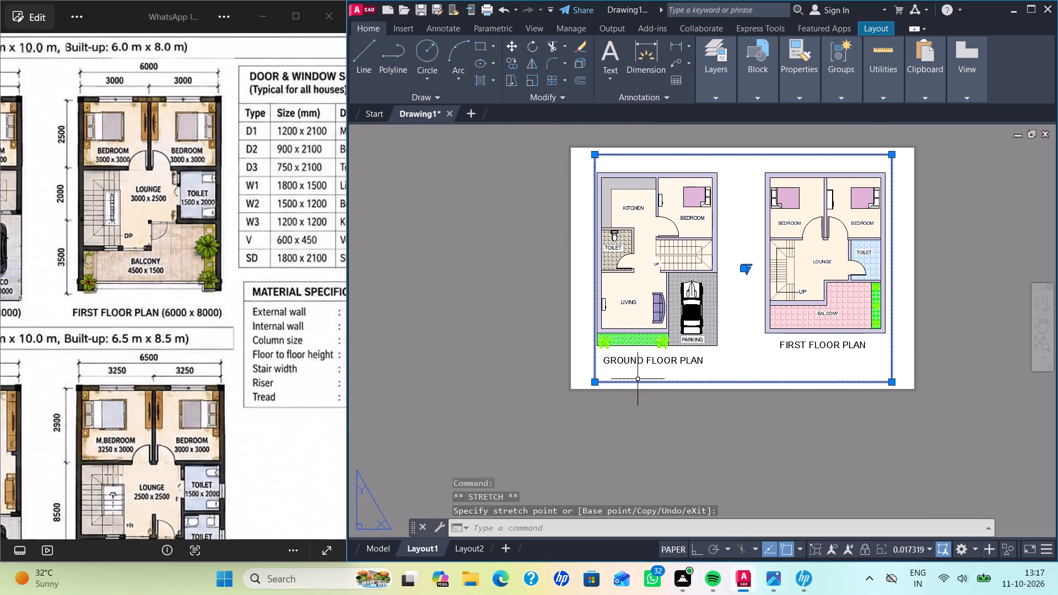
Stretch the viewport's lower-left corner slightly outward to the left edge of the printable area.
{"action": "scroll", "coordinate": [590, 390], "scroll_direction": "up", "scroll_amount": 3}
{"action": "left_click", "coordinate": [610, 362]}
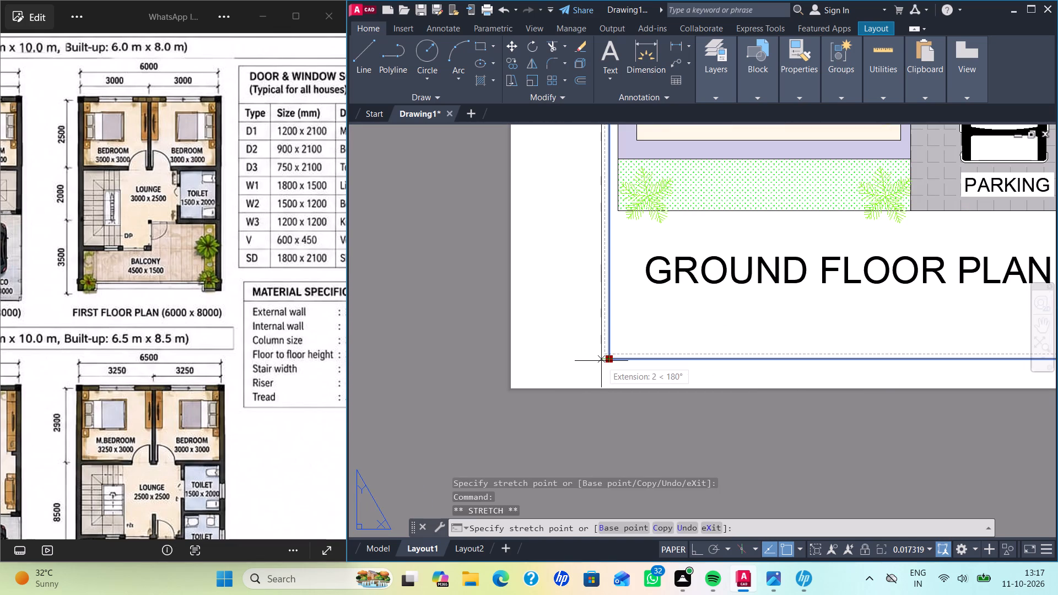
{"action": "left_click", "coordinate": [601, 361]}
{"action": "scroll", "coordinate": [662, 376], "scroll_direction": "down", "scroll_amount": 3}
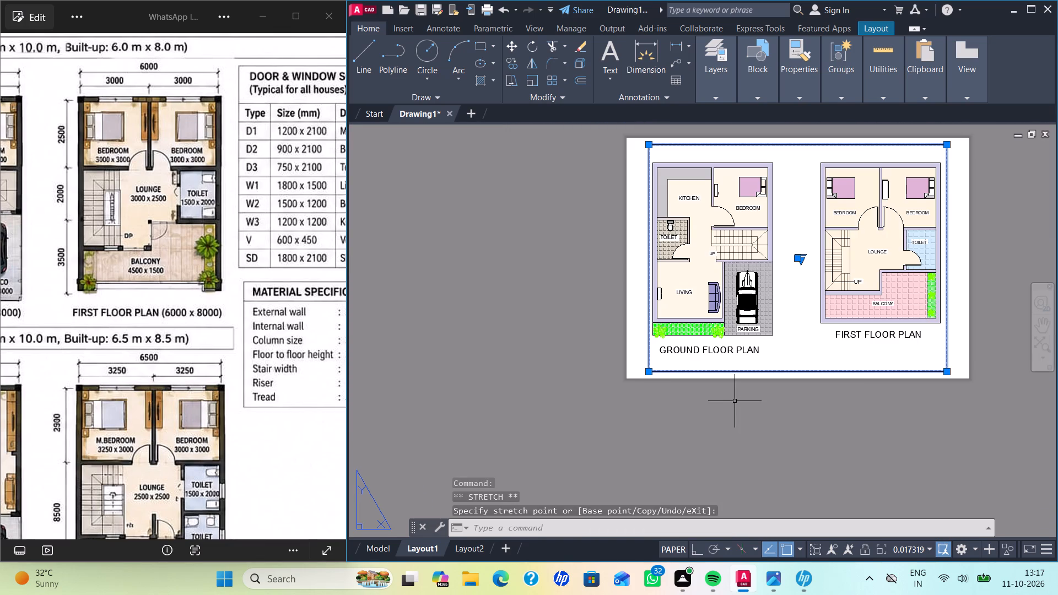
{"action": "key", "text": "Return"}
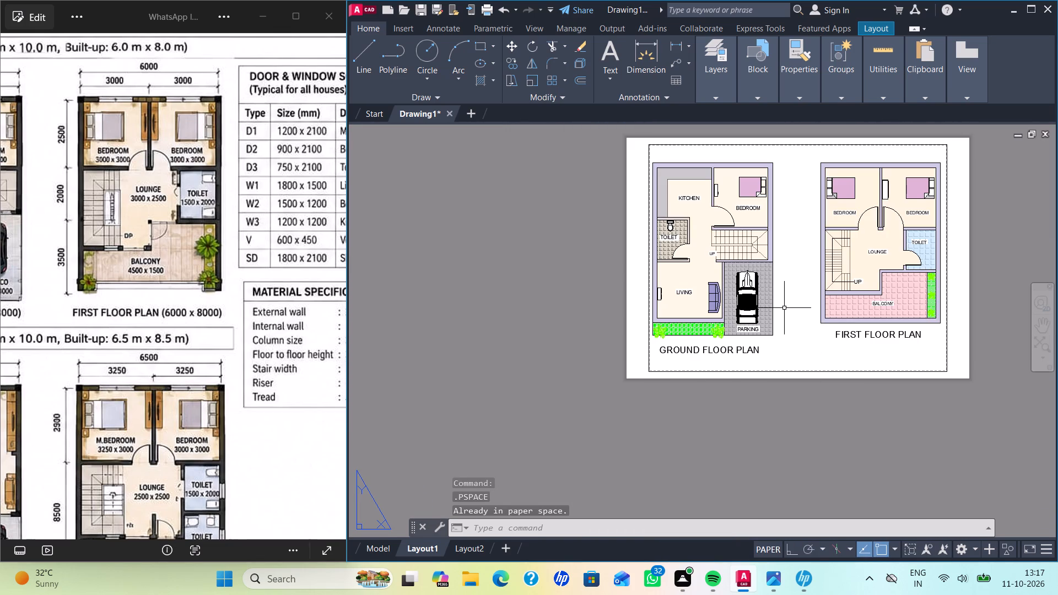
Preview the Layout1 plot with DWG To PDF.pc3 on ISO A4 (297.00 x 210.00 MM) paper, and close the plot setup without plotting.
{"action": "key", "text": "ctrl+p"}
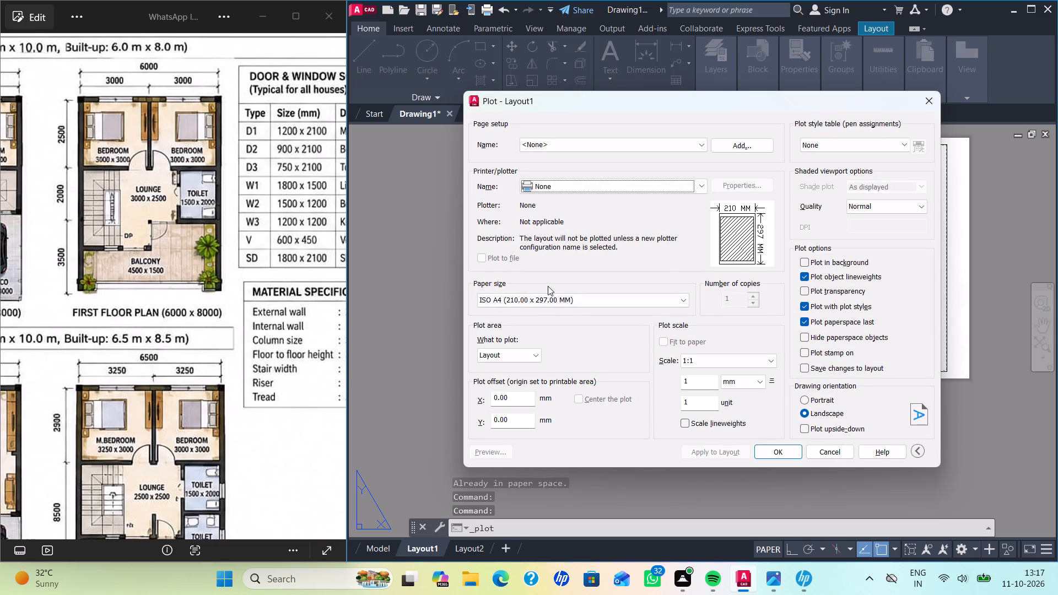
{"action": "left_click", "coordinate": [609, 179]}
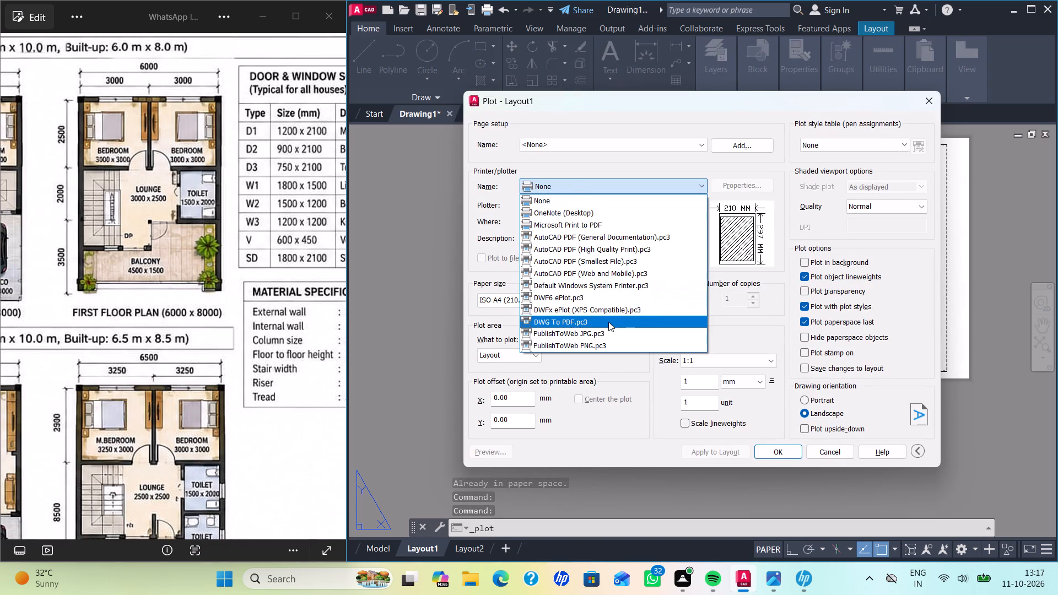
{"action": "left_click", "coordinate": [608, 322]}
{"action": "left_click", "coordinate": [569, 300]}
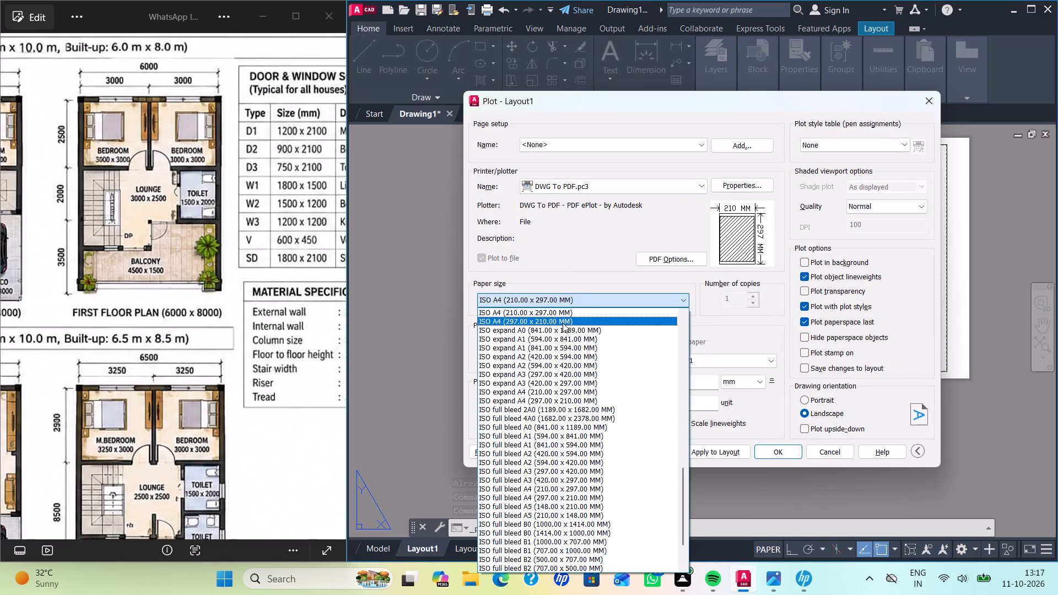
{"action": "left_click", "coordinate": [563, 323]}
{"action": "left_click", "coordinate": [488, 452]}
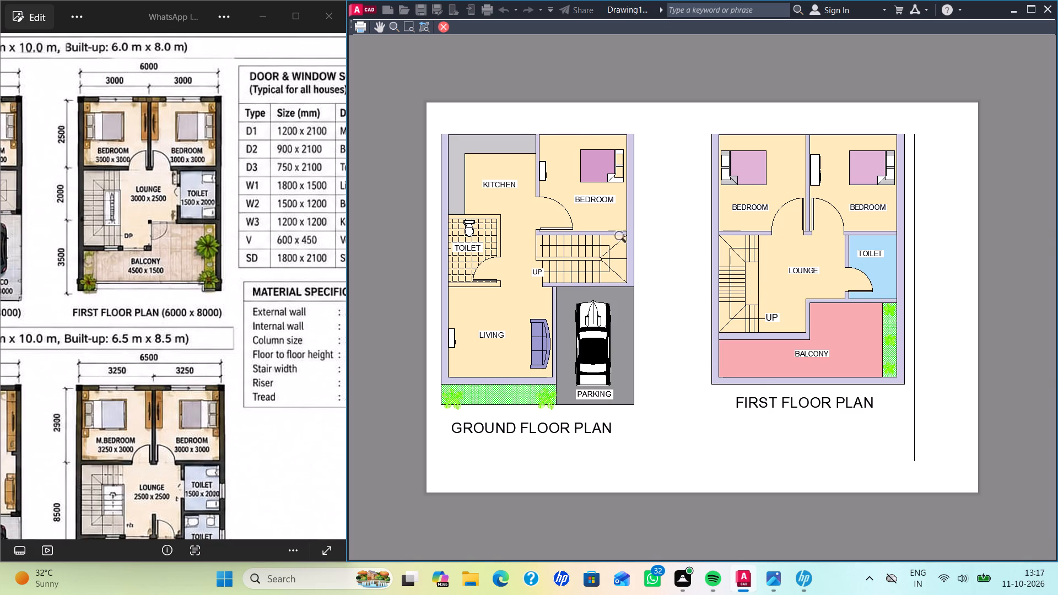
{"action": "left_click", "coordinate": [441, 25]}
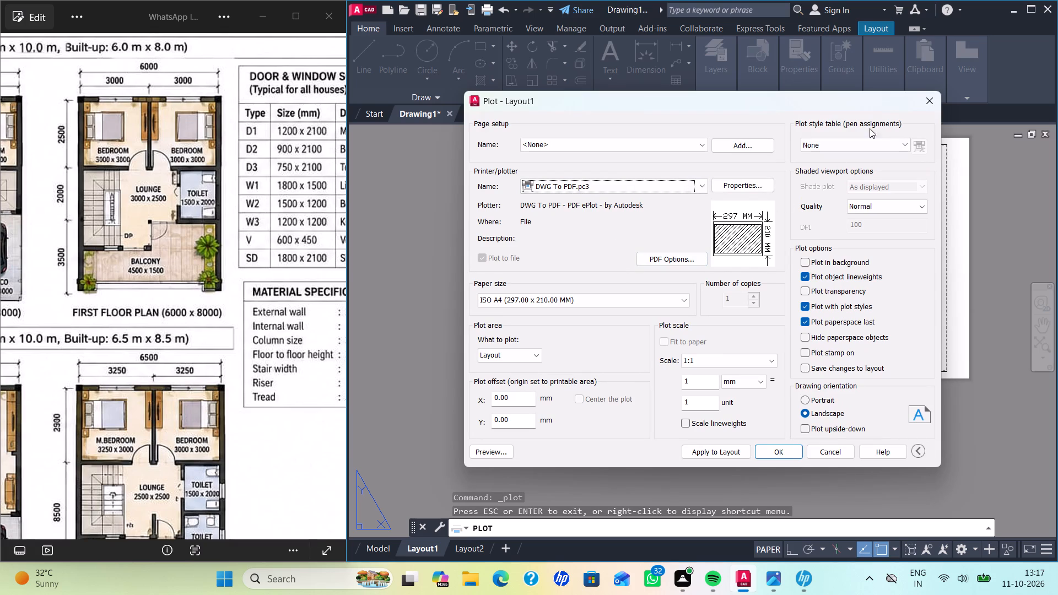
{"action": "left_click", "coordinate": [935, 101]}
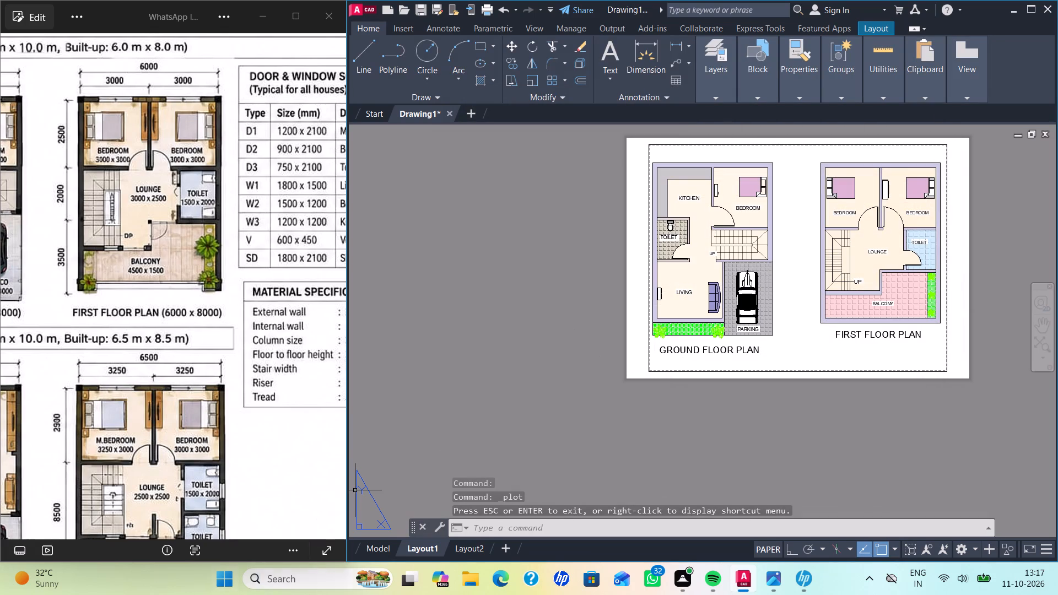
Erase the existing viewport from the Layout1 sheet.
{"action": "left_click", "coordinate": [419, 549]}
{"action": "middle_click_drag", "start_coordinate": [608, 240], "coordinate": [470, 296]}
{"action": "left_click_drag", "start_coordinate": [484, 182], "coordinate": [492, 186]}
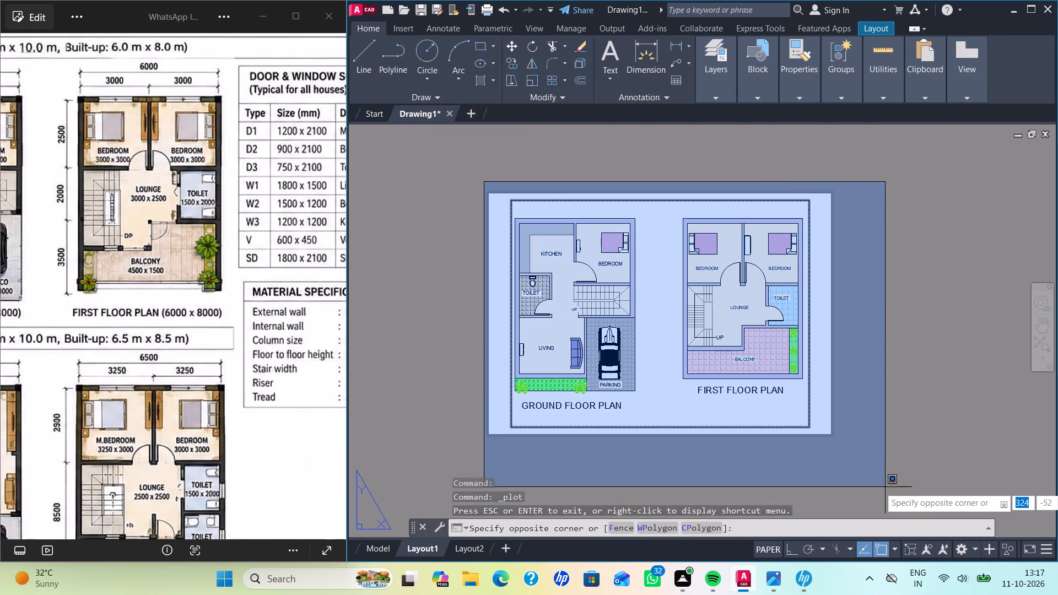
{"action": "left_click", "coordinate": [885, 487]}
{"action": "key", "text": "Delete"}
Create a new rectangular viewport with MVIEW on Layout1, slightly inside the printable-area border on all sides.
{"action": "type", "text": "MC"}
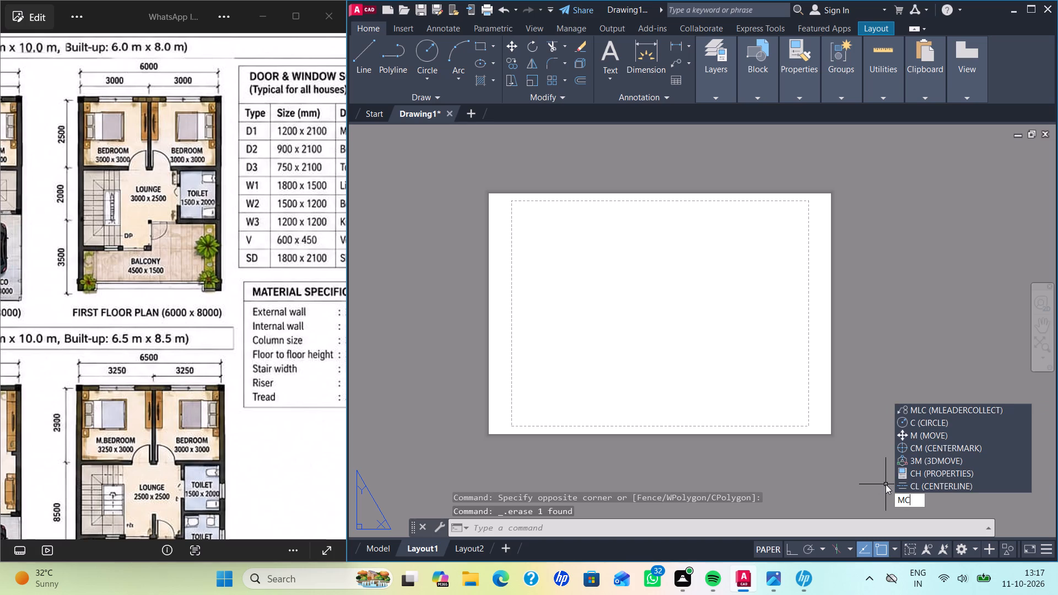
{"action": "key", "text": "Delete"}
{"action": "key", "text": "m"}
{"action": "key", "text": "BackSpace"}
{"action": "key", "text": "BackSpace"}
{"action": "key", "text": "v"}
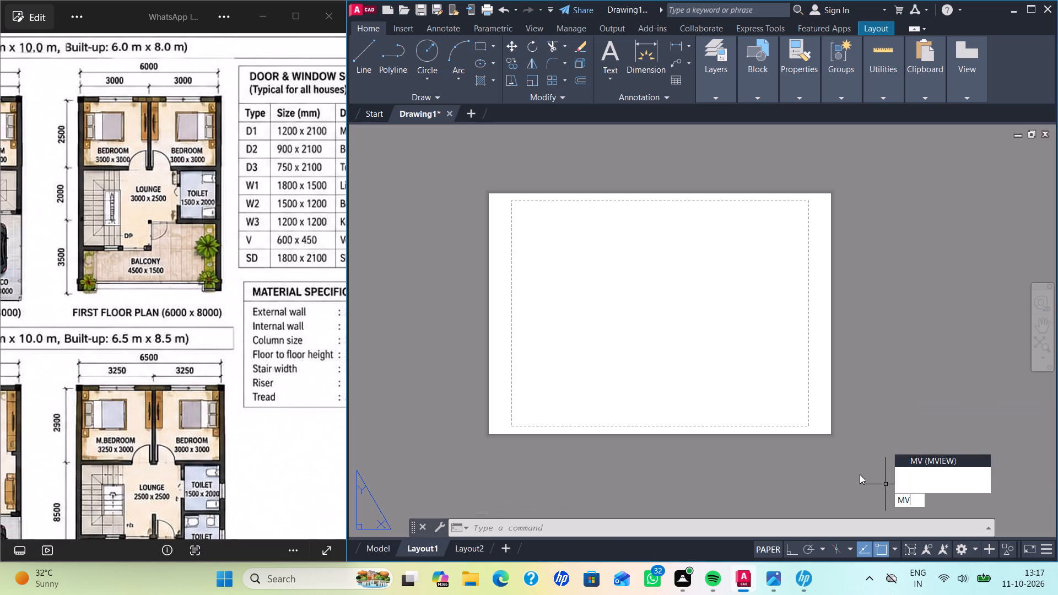
{"action": "key", "text": "Return"}
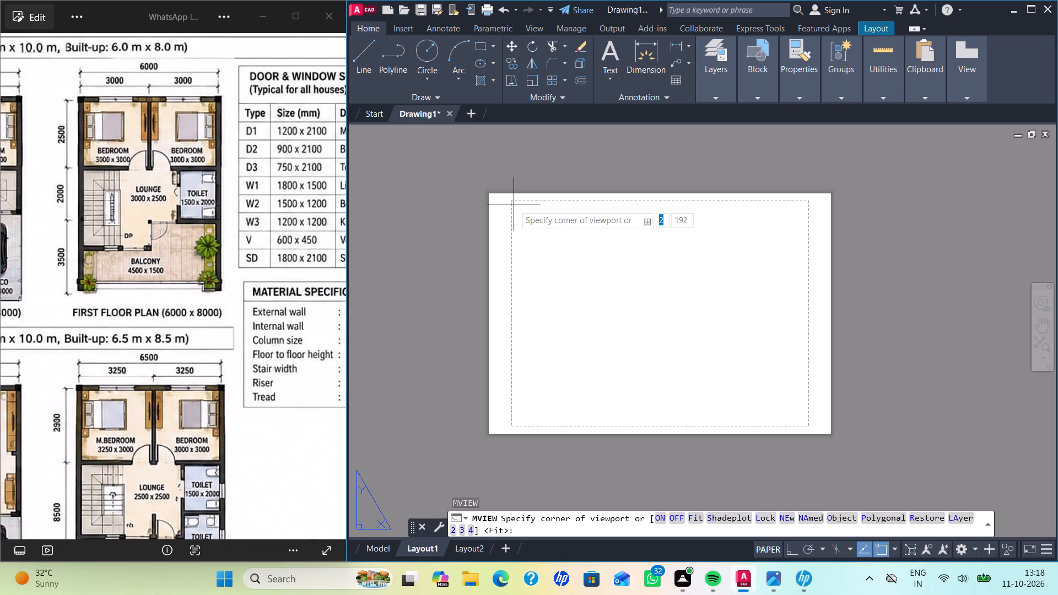
{"action": "left_click", "coordinate": [517, 206]}
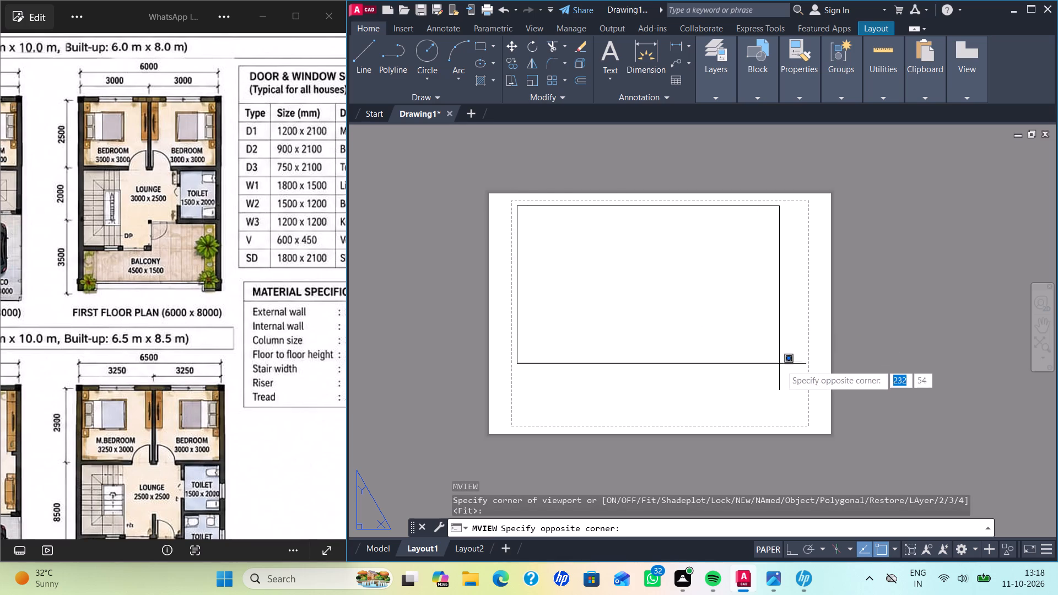
{"action": "left_click", "coordinate": [805, 423]}
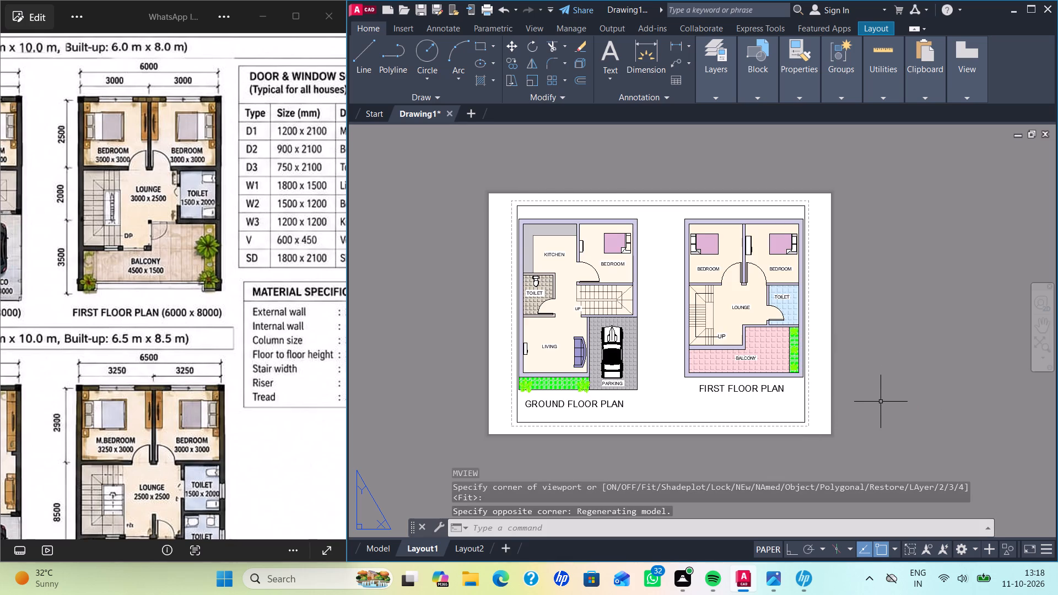
Preview the Layout1 plot of the new viewport with DWG To PDF.pc3 on ISO A4 (297.00 x 210.00 MM) paper.
{"action": "key", "text": "ctrl+p"}
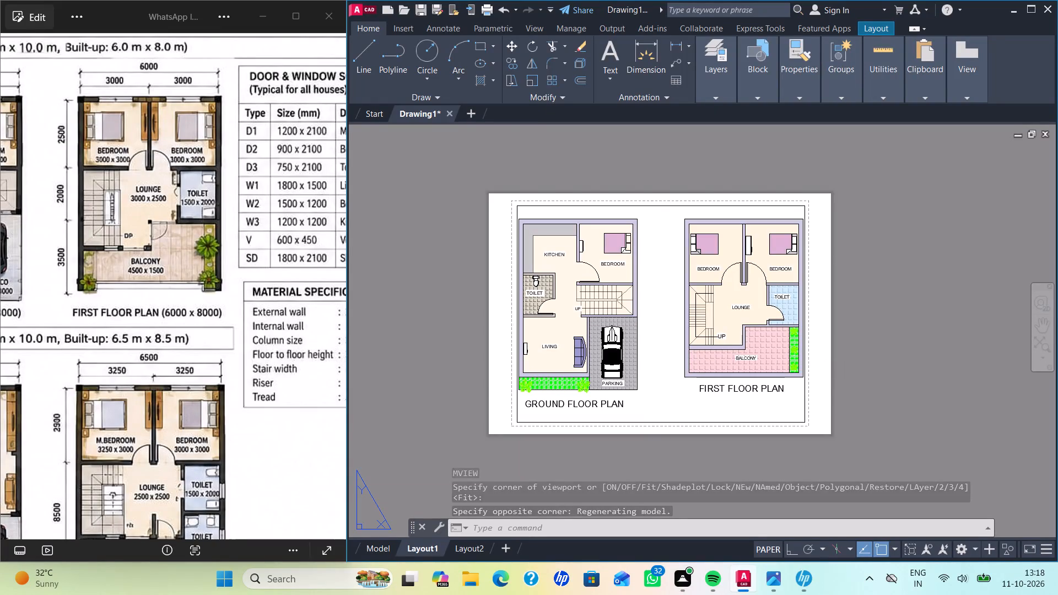
{"action": "left_click", "coordinate": [608, 182]}
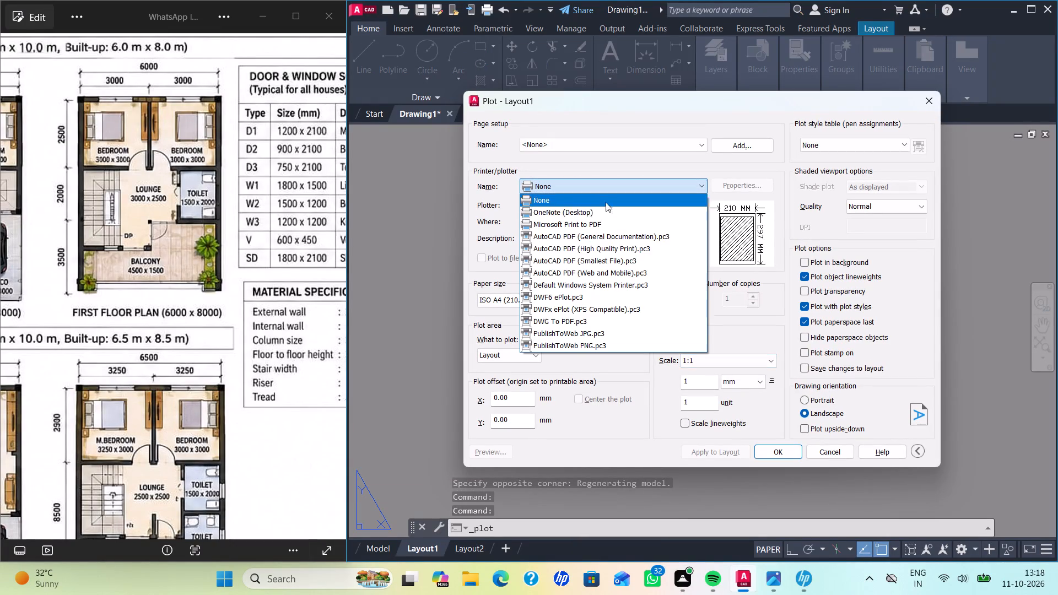
{"action": "left_click", "coordinate": [565, 318]}
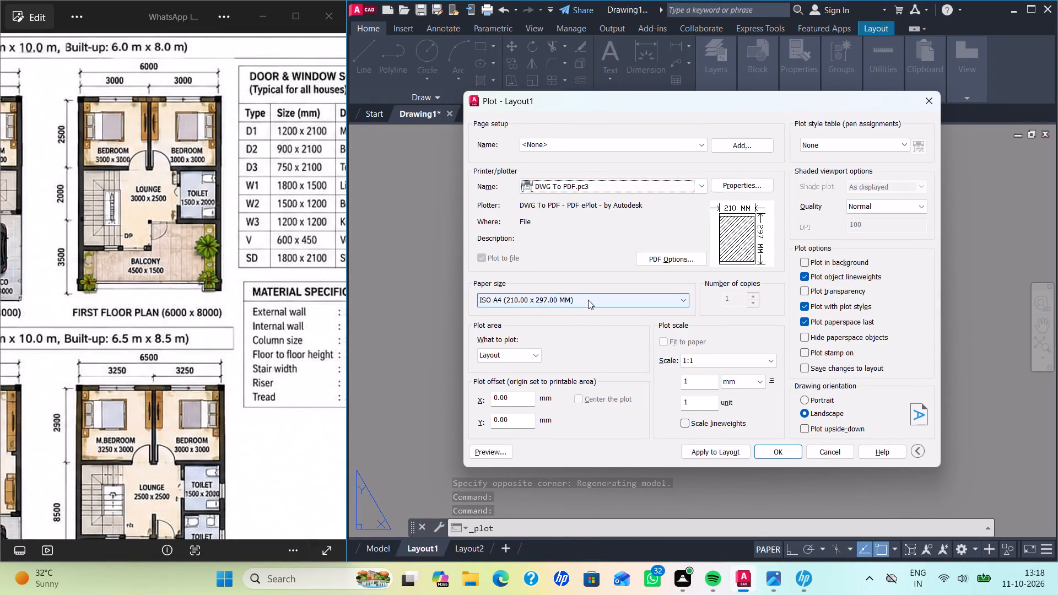
{"action": "left_click", "coordinate": [588, 300]}
{"action": "left_click", "coordinate": [557, 321]}
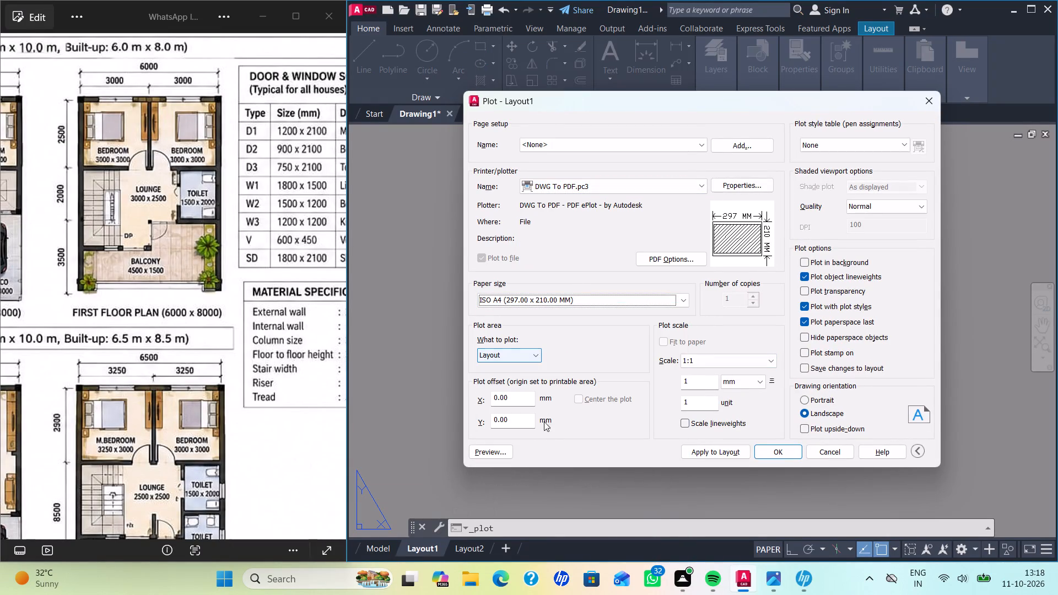
{"action": "left_click", "coordinate": [503, 450]}
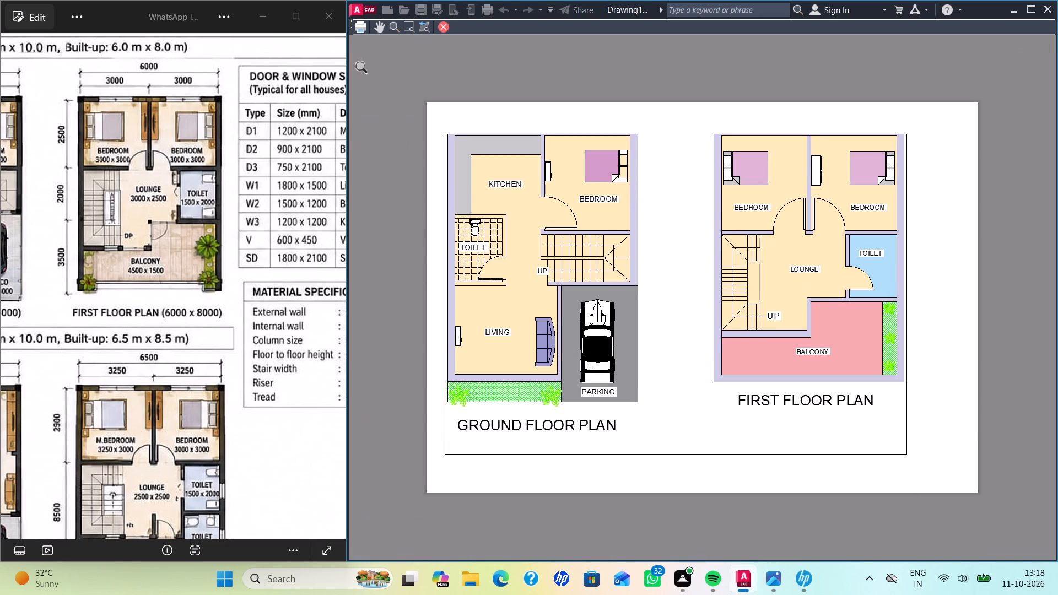
{"action": "left_click", "coordinate": [440, 26]}
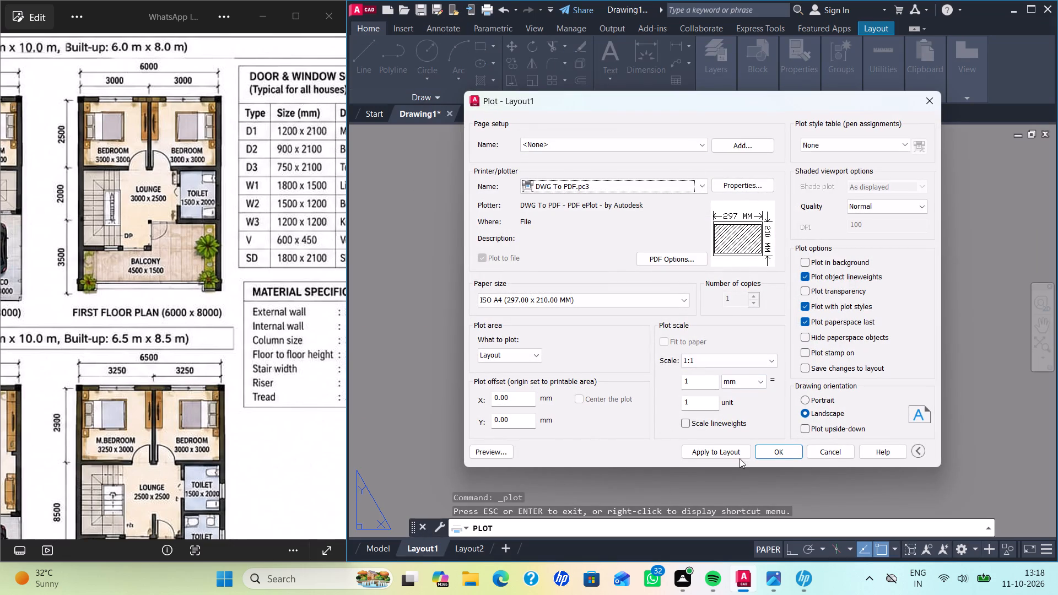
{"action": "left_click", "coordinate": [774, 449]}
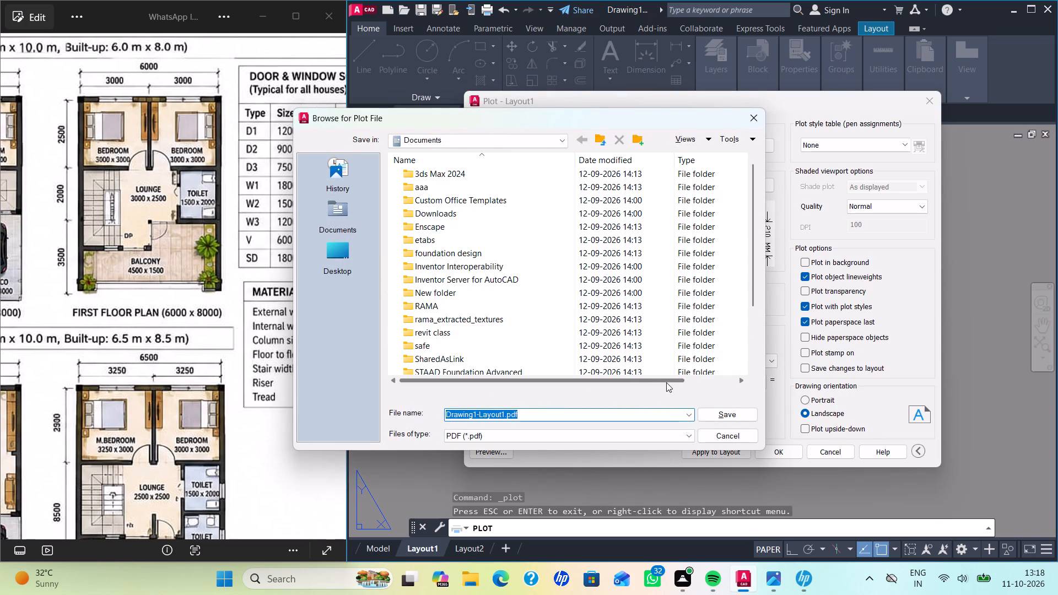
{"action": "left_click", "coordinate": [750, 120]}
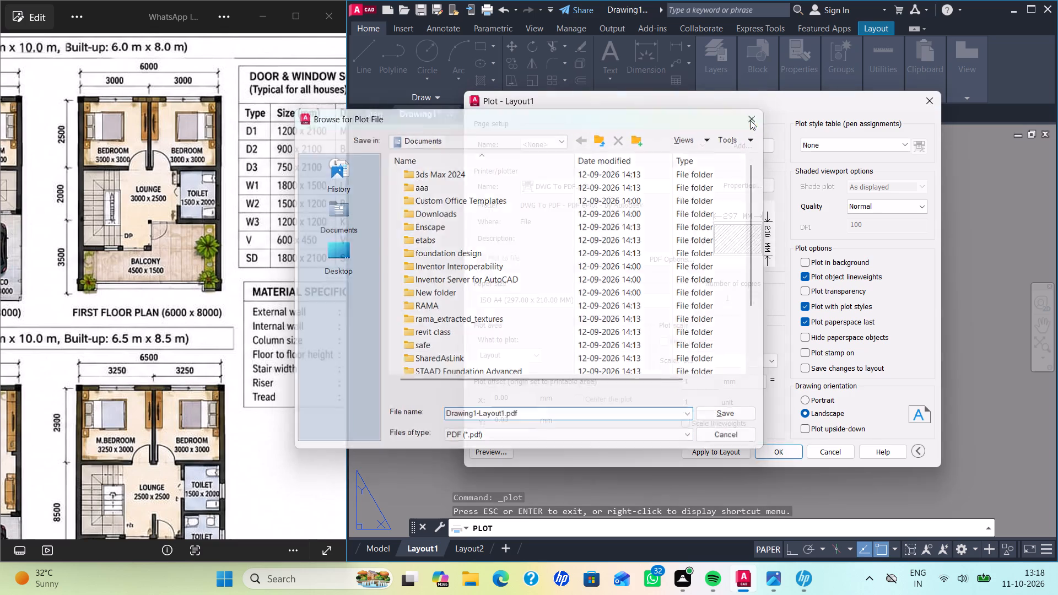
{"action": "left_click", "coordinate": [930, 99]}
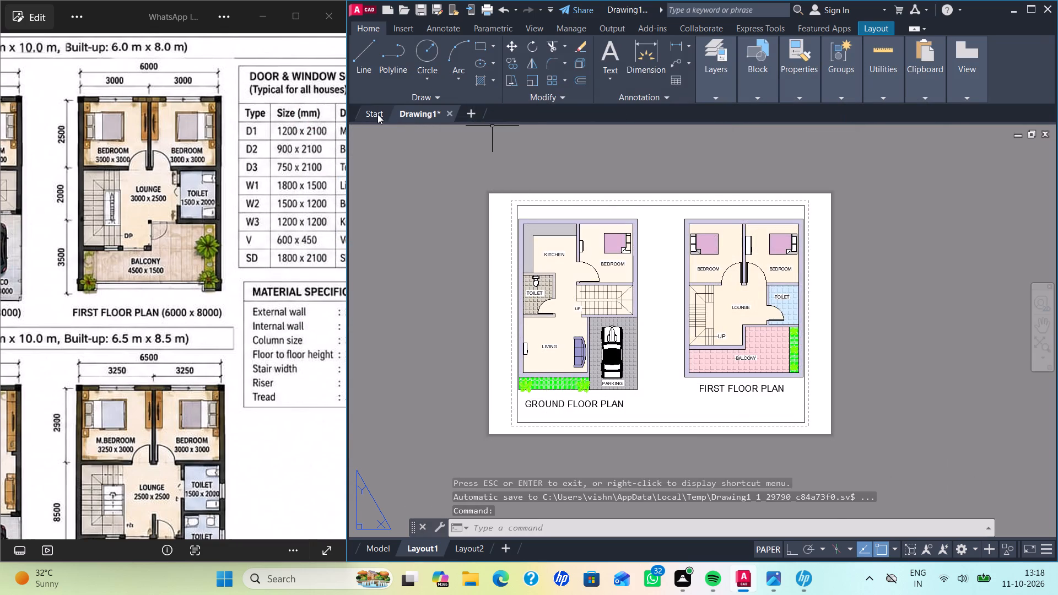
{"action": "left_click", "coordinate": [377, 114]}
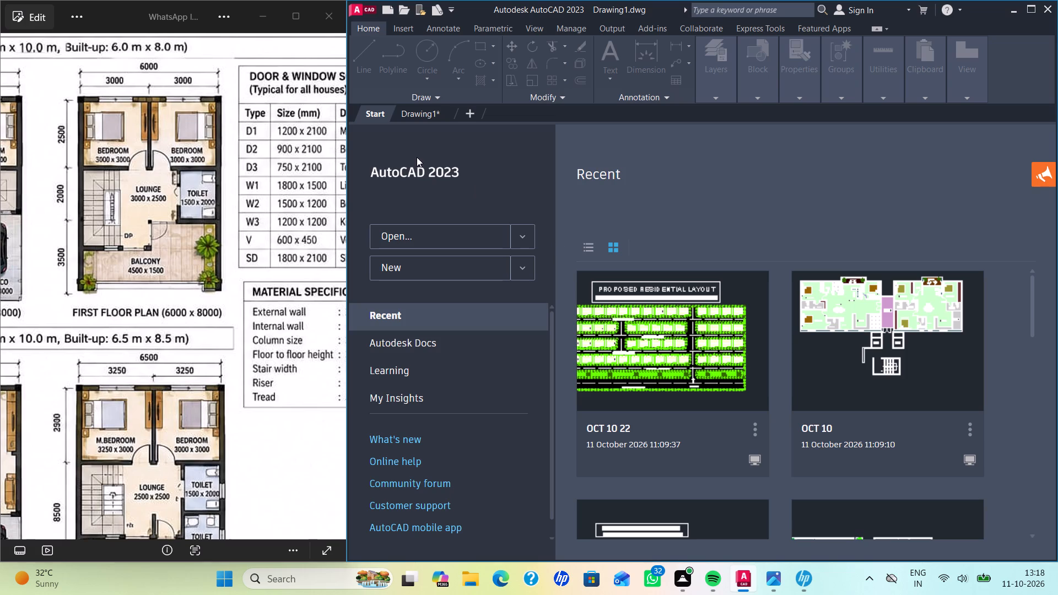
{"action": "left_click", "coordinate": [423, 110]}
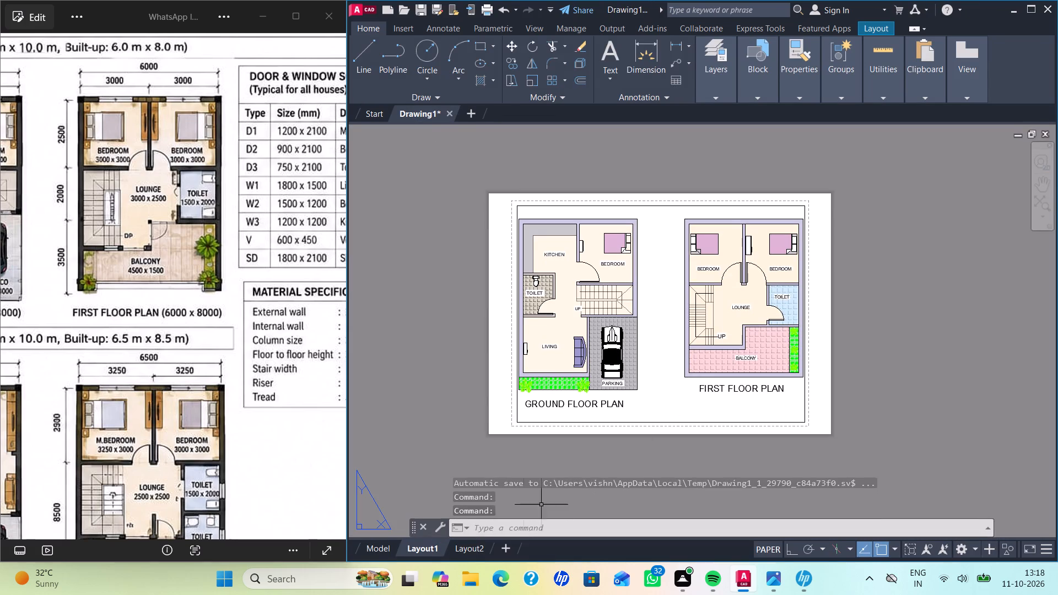
Return to model space and save the drawing in Documents as OCT 11.
{"action": "left_click", "coordinate": [369, 549]}
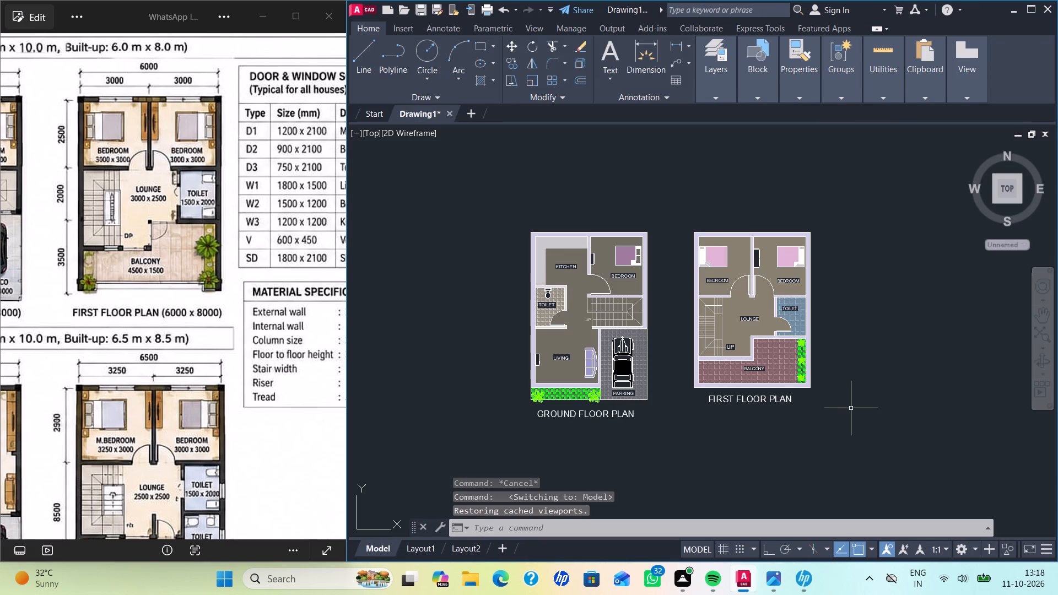
{"action": "key", "text": "ctrl+s"}
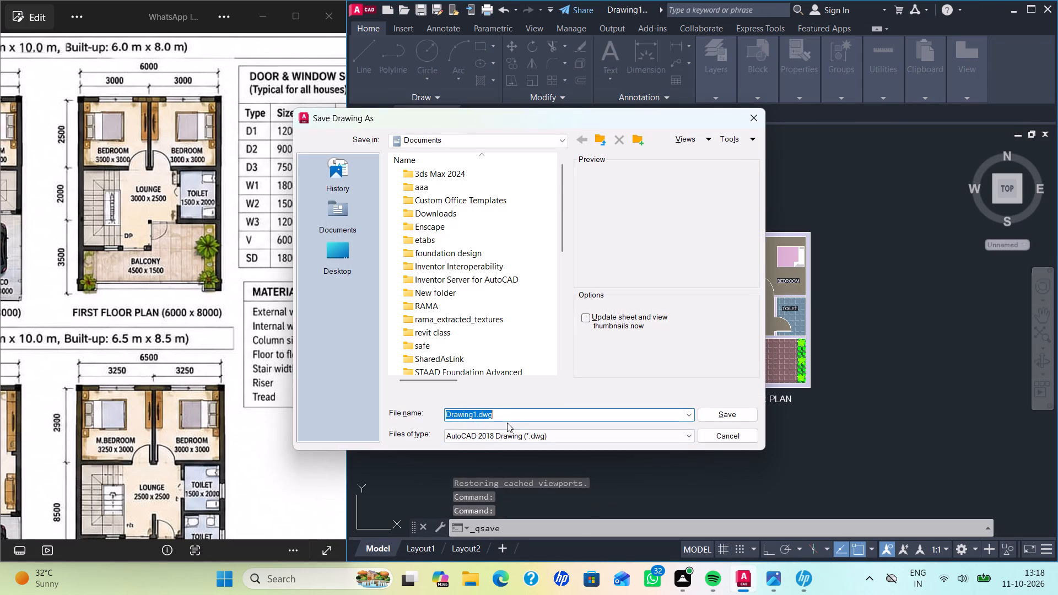
{"action": "type", "text": "OCT"}
{"action": "key", "text": "space"}
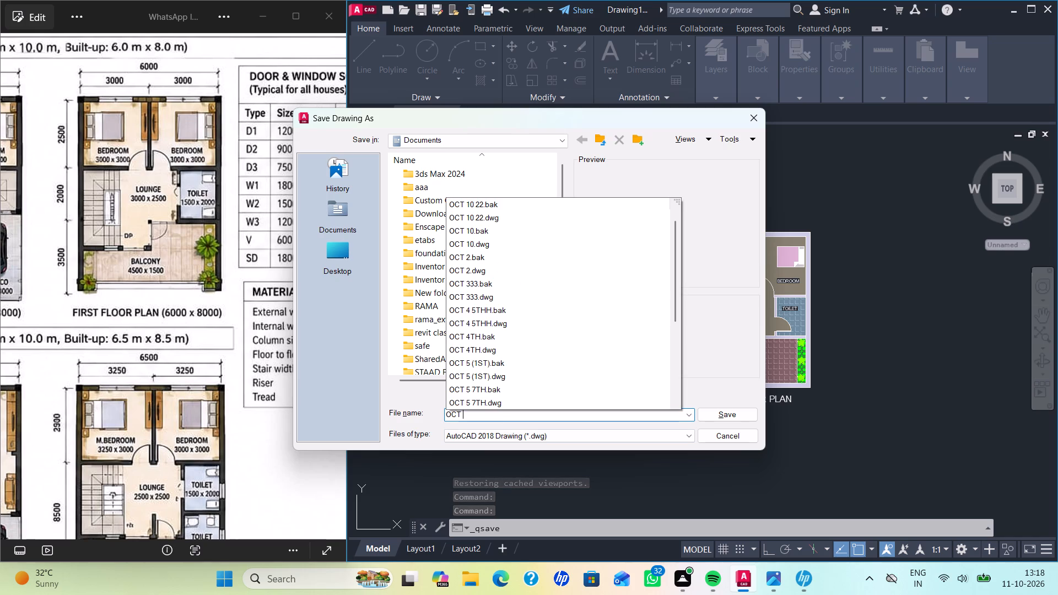
{"action": "type", "text": "11"}
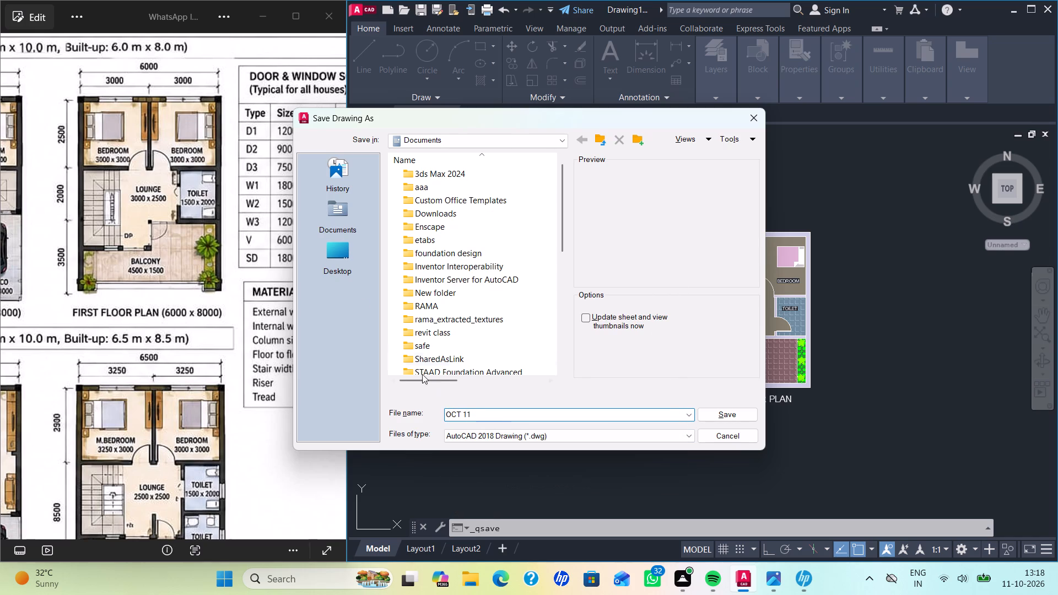
{"action": "left_click", "coordinate": [728, 414]}
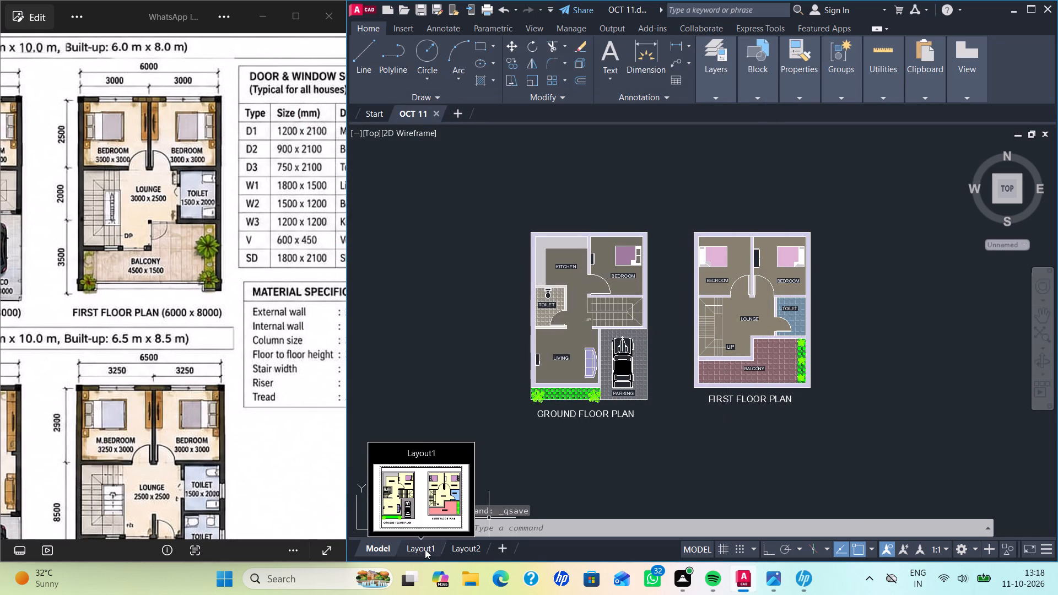
Plot Layout1 with DWG To PDF.pc3 on ISO A4 (297.00 x 210.00 MM), previewing it and saving as OCT 11-Layout1.pdf in Documents.
{"action": "left_click", "coordinate": [425, 549]}
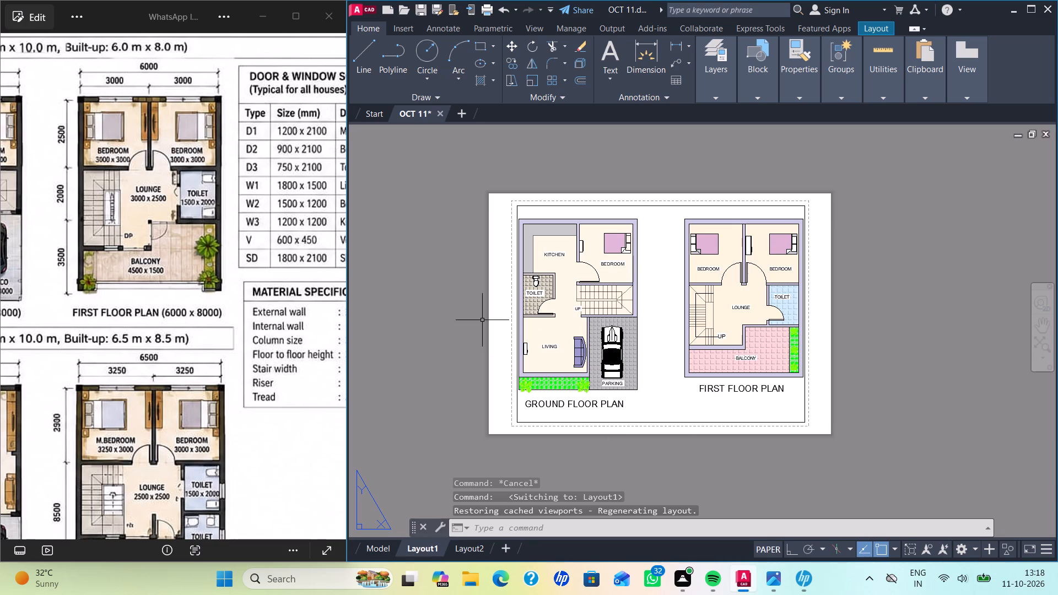
{"action": "key", "text": "ctrl+p"}
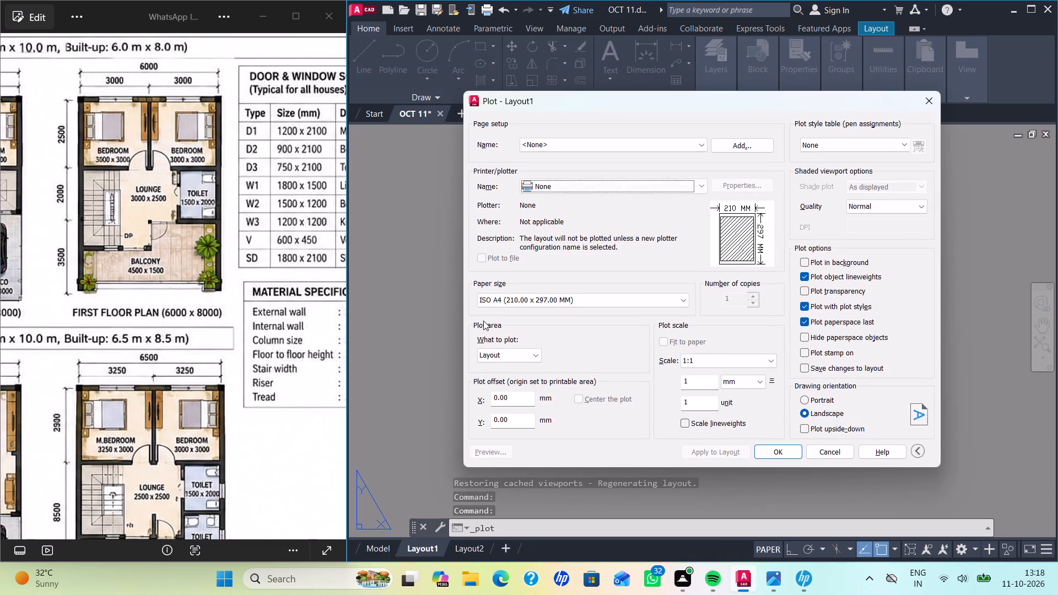
{"action": "left_click", "coordinate": [595, 184]}
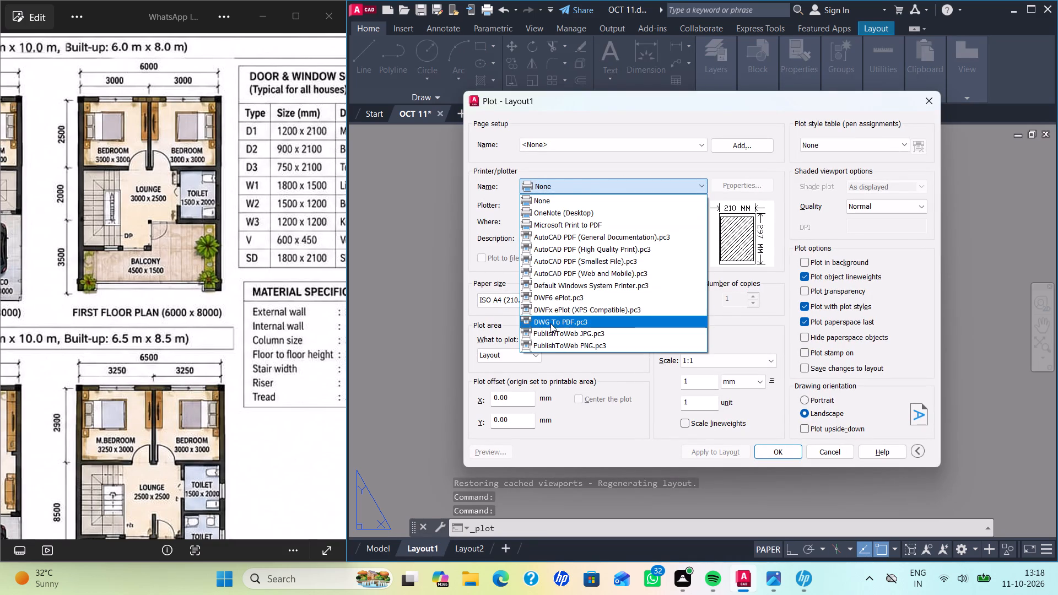
{"action": "left_click", "coordinate": [552, 323]}
{"action": "left_click", "coordinate": [592, 297]}
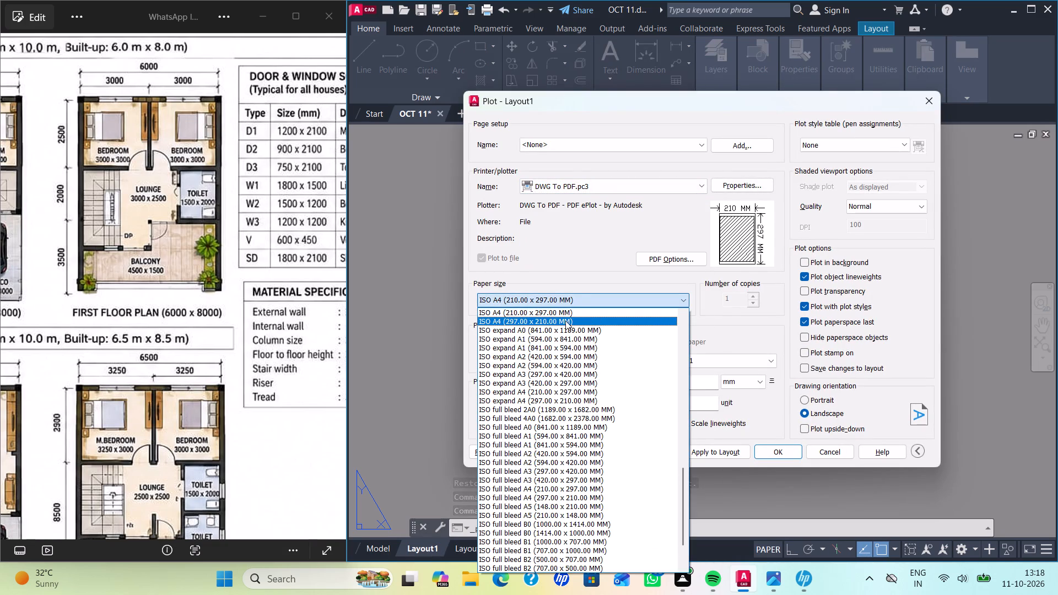
{"action": "left_click", "coordinate": [565, 321]}
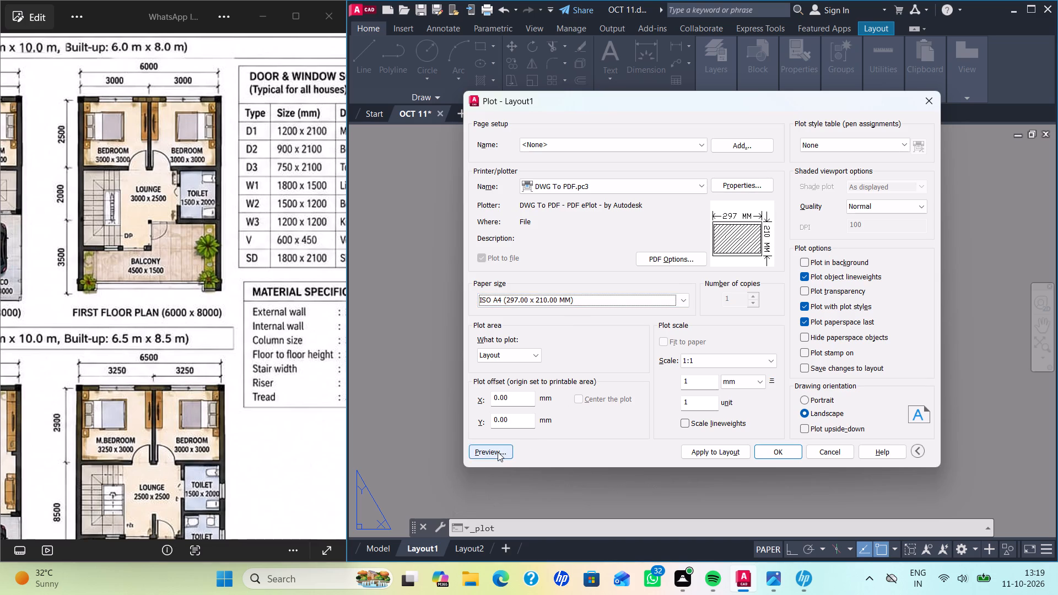
{"action": "left_click", "coordinate": [498, 452]}
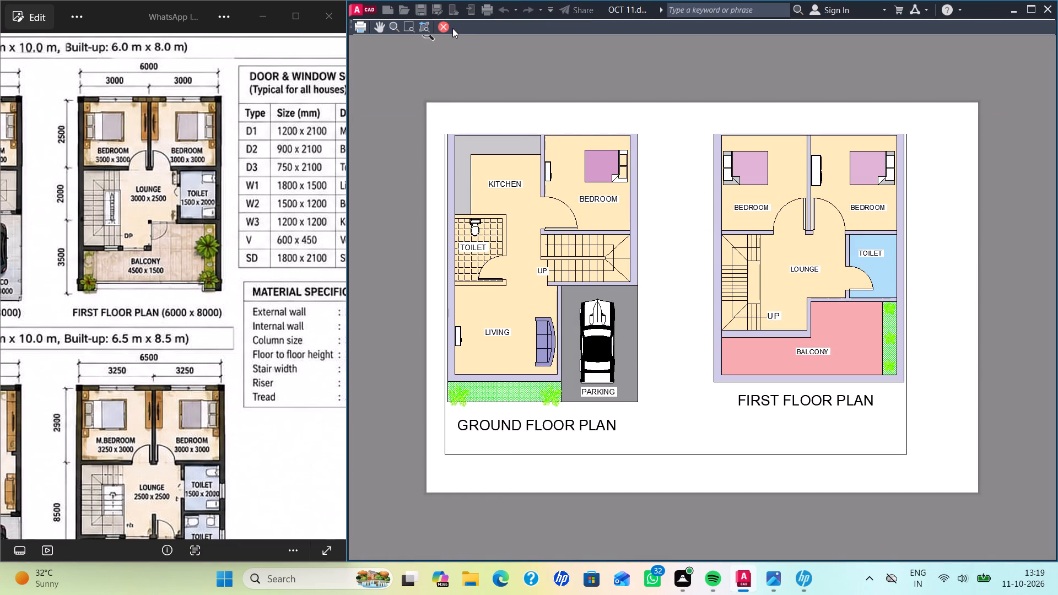
{"action": "left_click", "coordinate": [445, 24]}
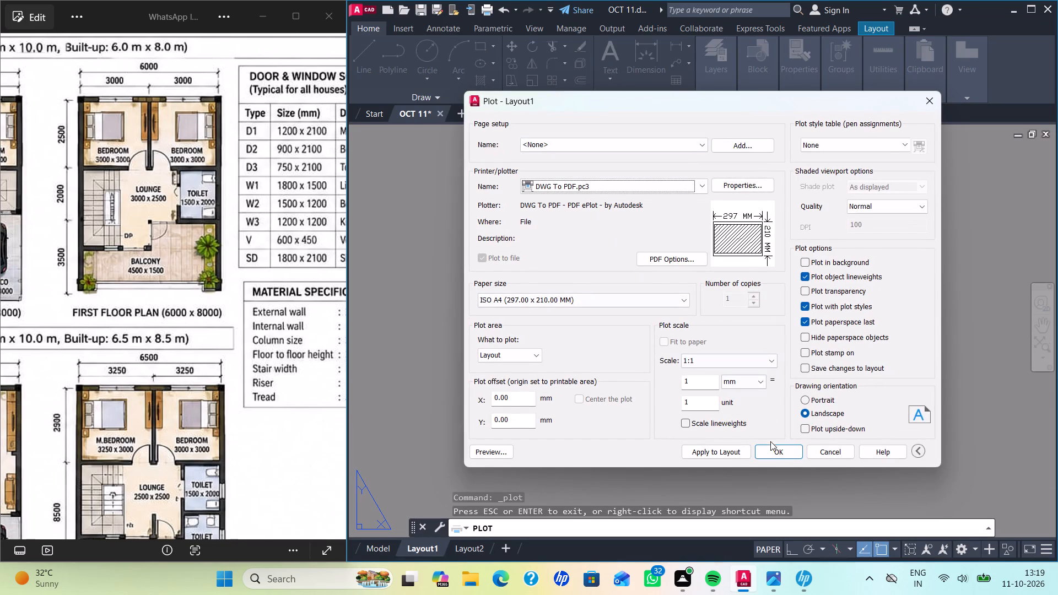
{"action": "left_click", "coordinate": [770, 451]}
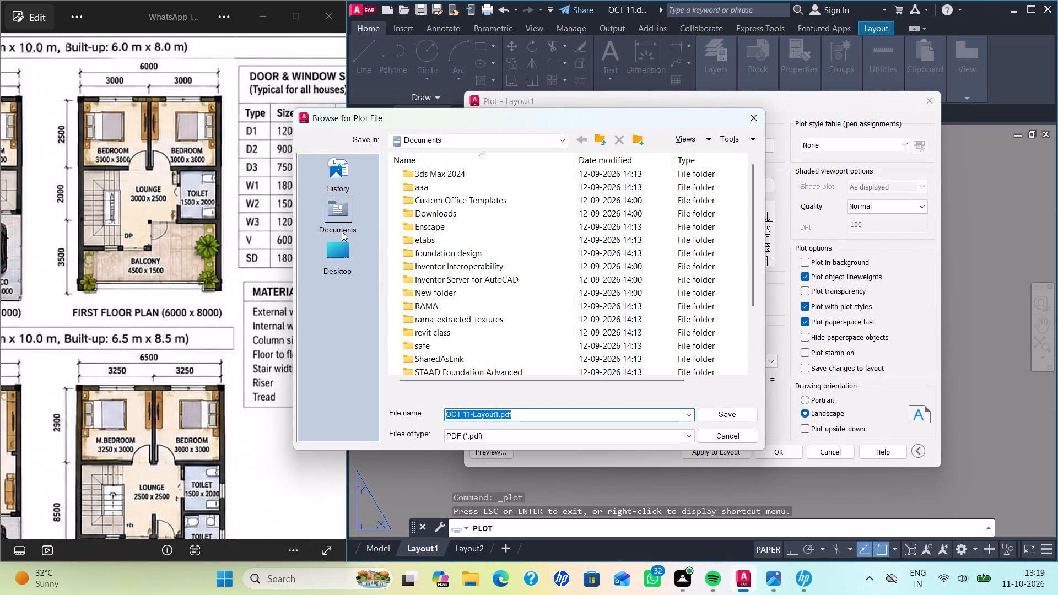
{"action": "left_click", "coordinate": [341, 239]}
{"action": "left_click", "coordinate": [736, 416]}
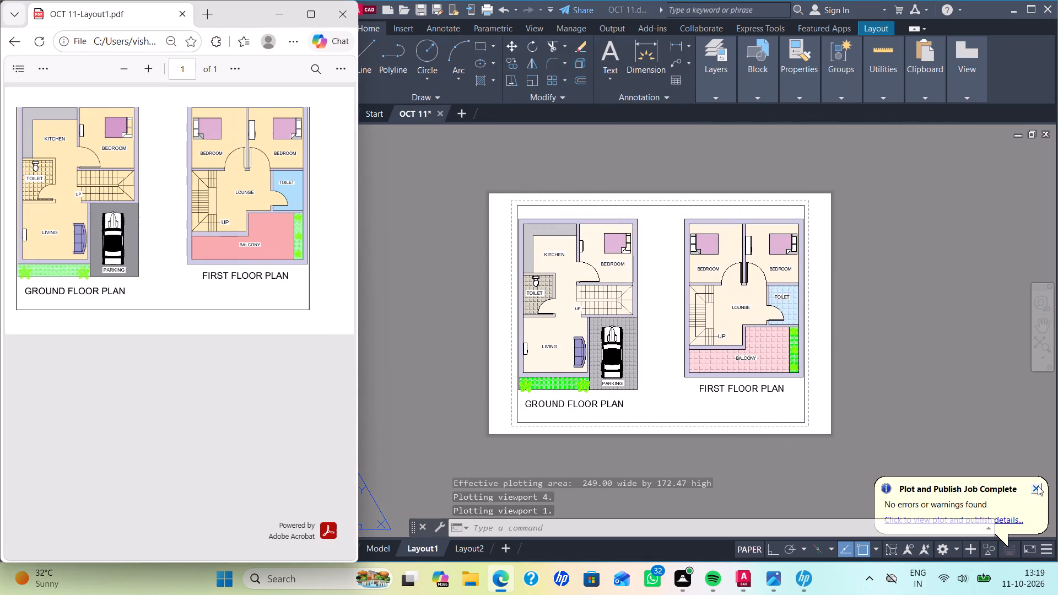
{"action": "left_click", "coordinate": [1038, 486]}
{"action": "left_click", "coordinate": [1034, 487]}
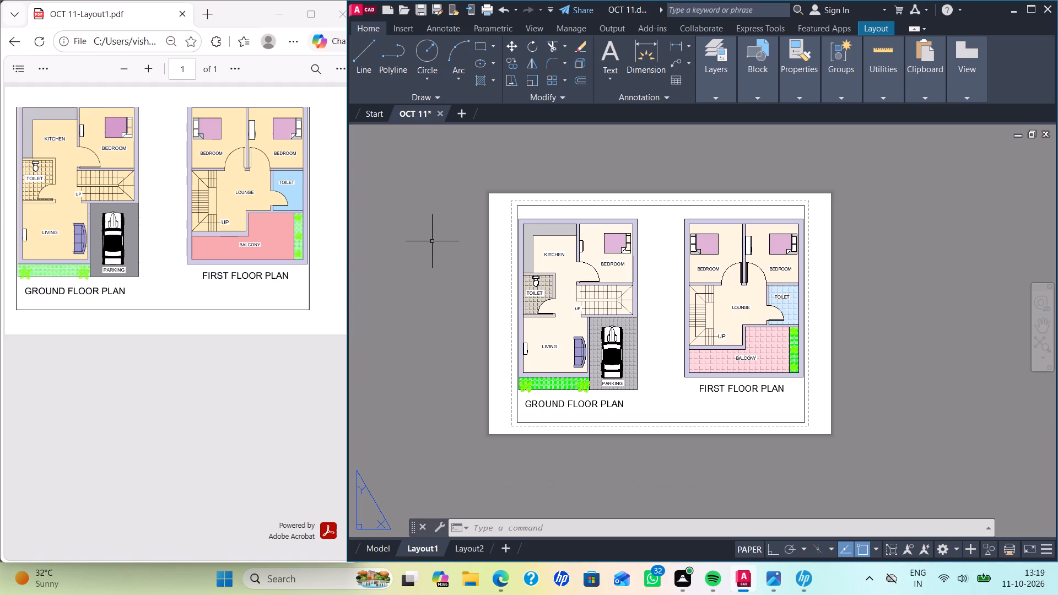
Return to model space and save the OCT 11 drawing.
{"action": "left_click", "coordinate": [370, 114]}
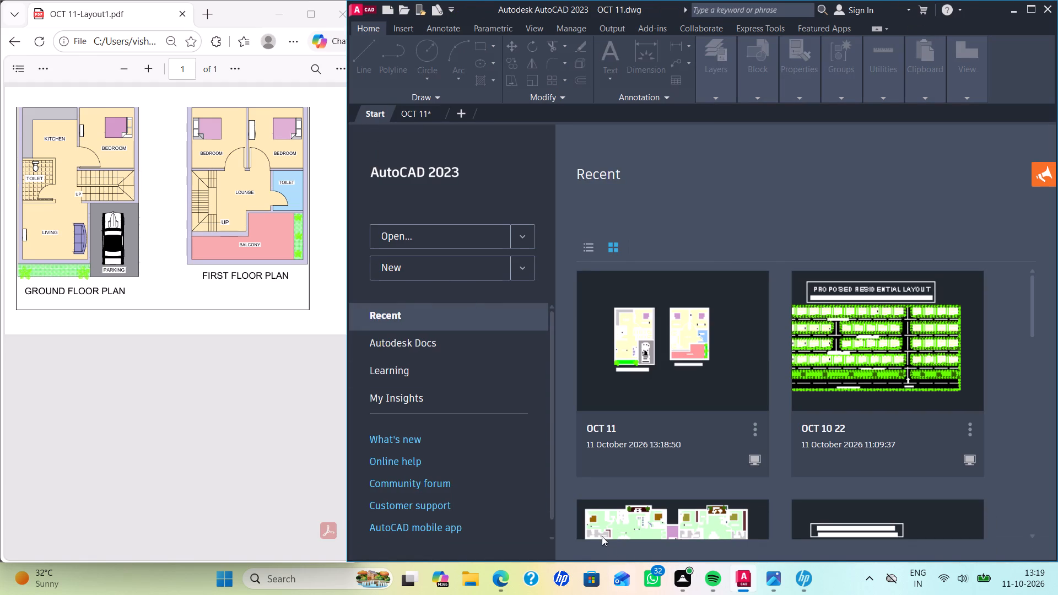
{"action": "left_click", "coordinate": [421, 112]}
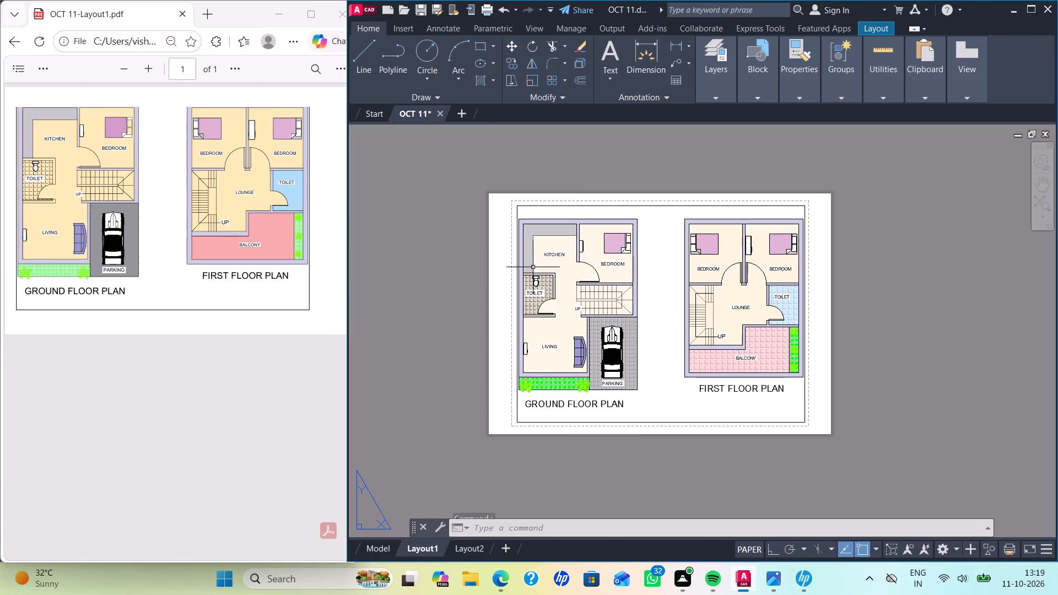
{"action": "left_click", "coordinate": [378, 544]}
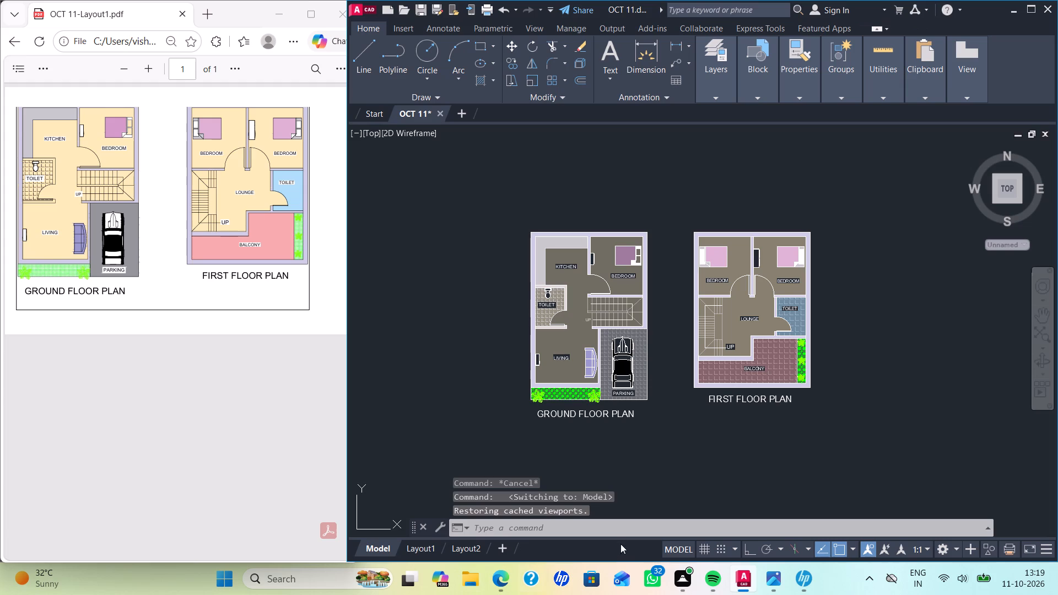
{"action": "key", "text": "ctrl+s"}
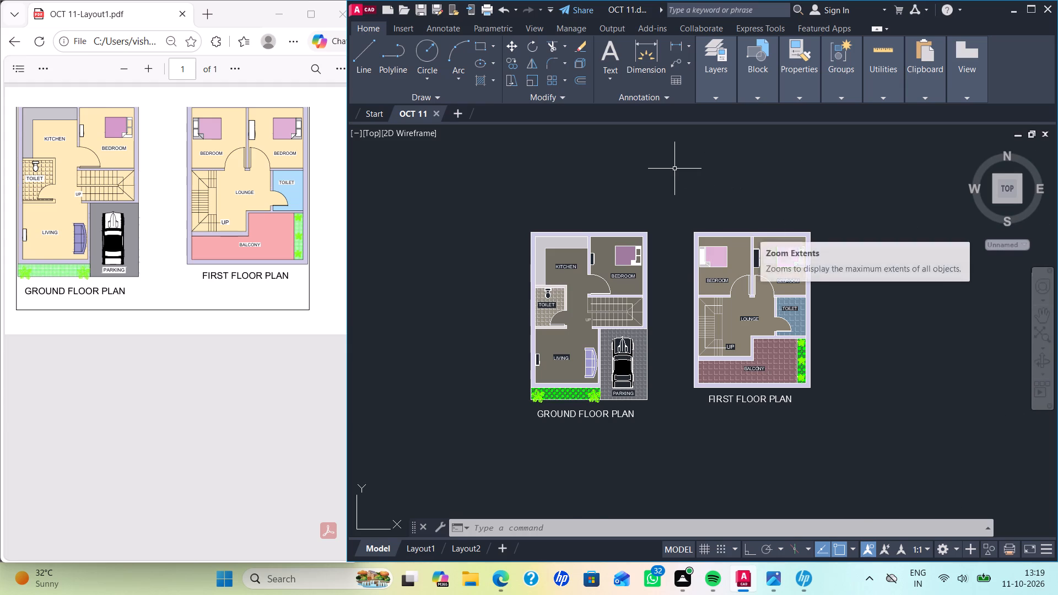
Query the drawing's log file path with LOGFILENAME and review the expanded command history.
{"action": "scroll", "coordinate": [678, 160], "scroll_direction": "up", "scroll_amount": 1}
{"action": "scroll", "coordinate": [673, 149], "scroll_direction": "down", "scroll_amount": 1}
{"action": "middle_click_drag", "start_coordinate": [843, 214], "coordinate": [760, 209]}
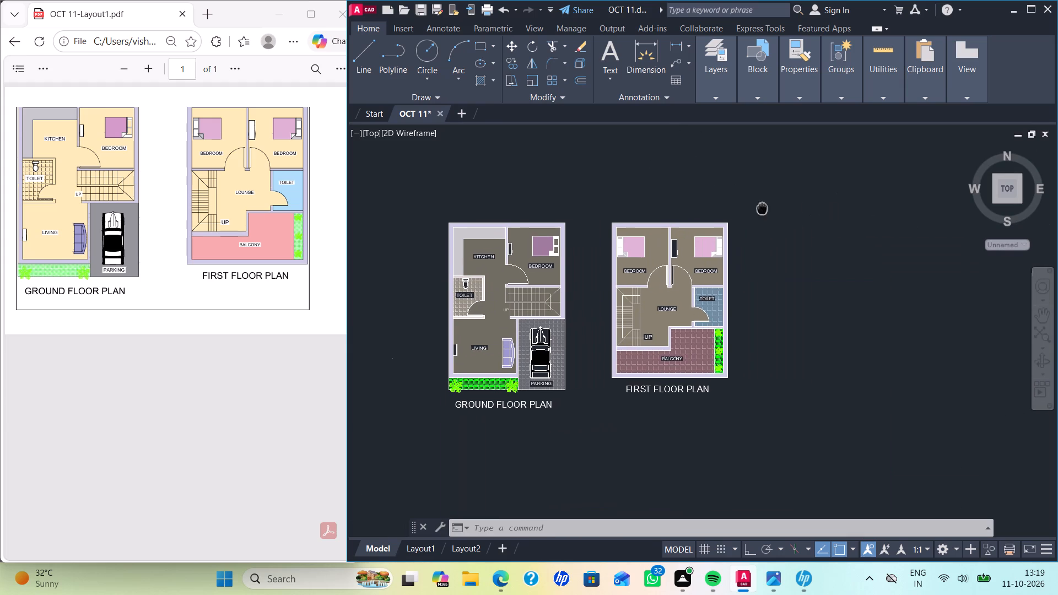
{"action": "middle_click_drag", "start_coordinate": [760, 209], "coordinate": [811, 205]}
{"action": "middle_click_drag", "start_coordinate": [829, 201], "coordinate": [857, 198]}
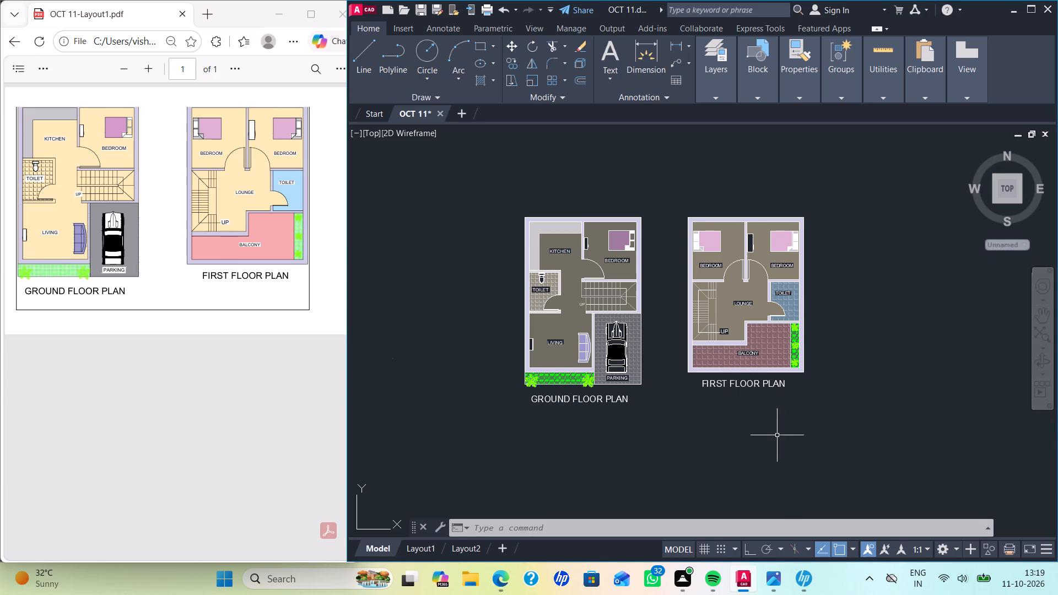
{"action": "key", "text": "l"}
{"action": "key", "text": "o"}
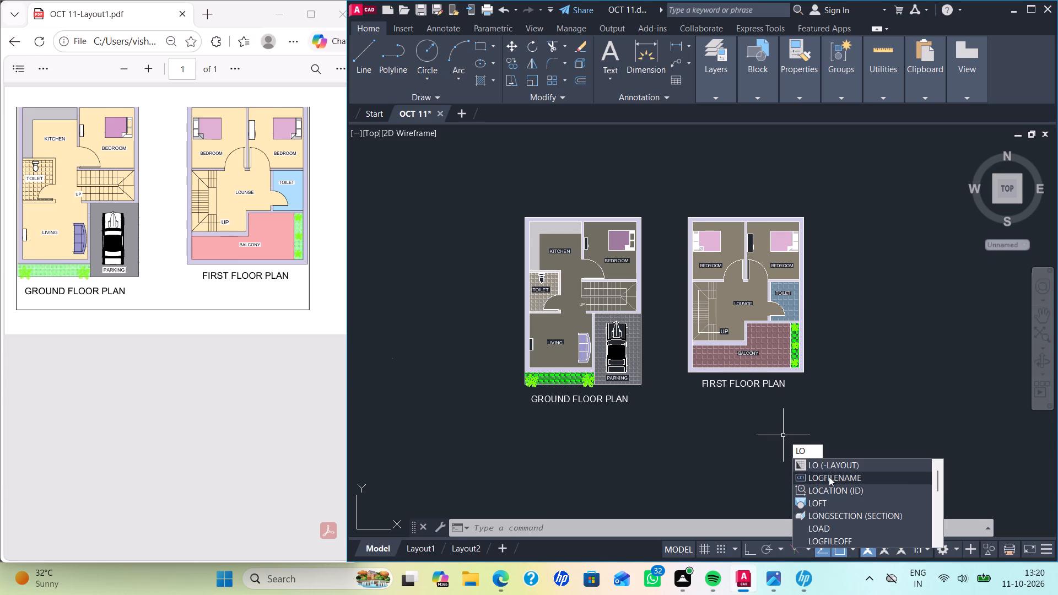
{"action": "left_click", "coordinate": [829, 477]}
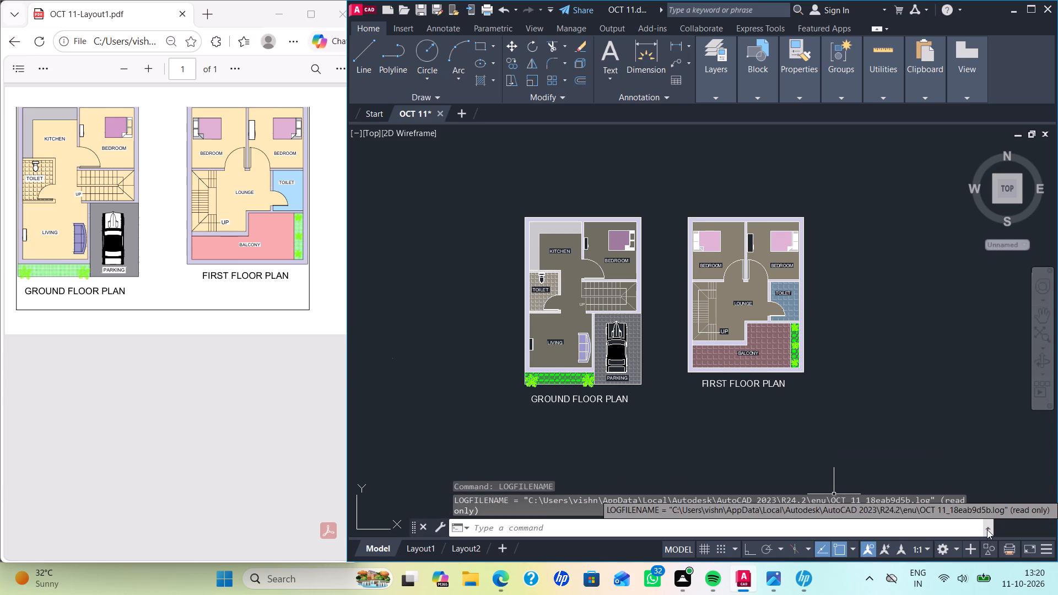
{"action": "left_click", "coordinate": [987, 529]}
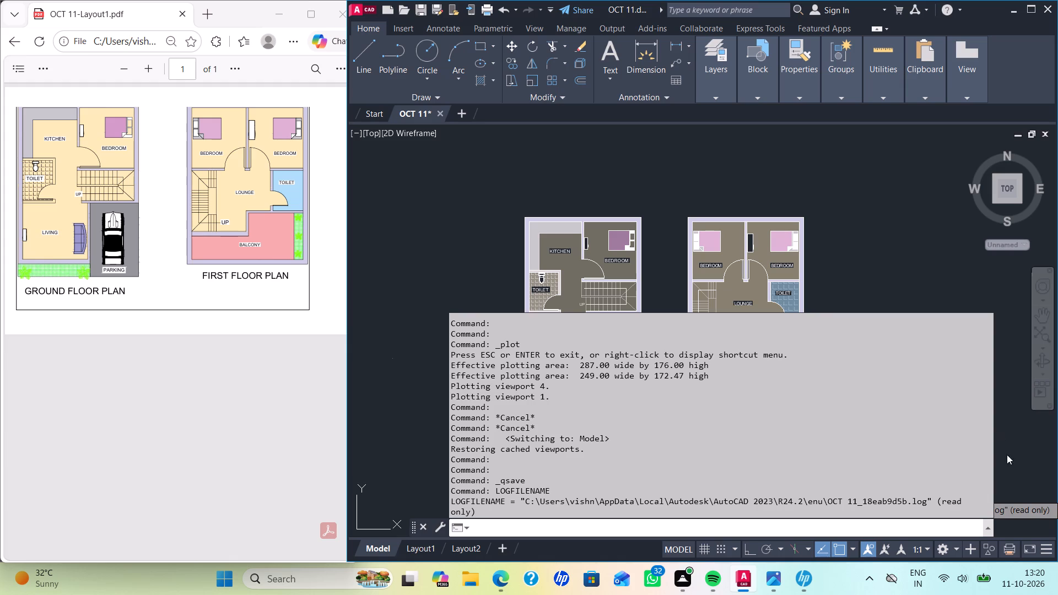
{"action": "left_click", "coordinate": [877, 231]}
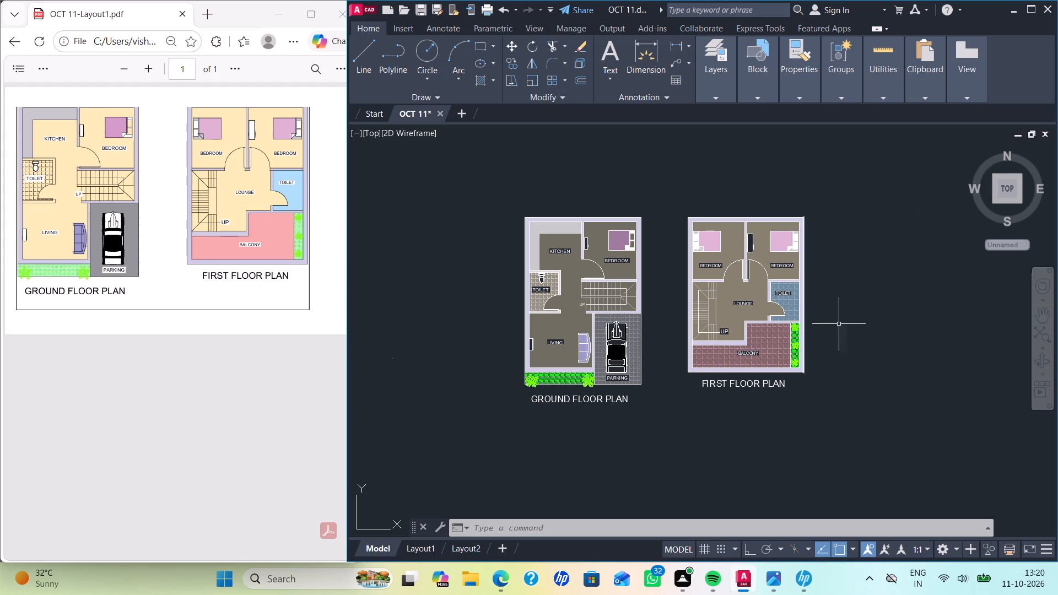
Maximize the AutoCAD window with both floor plans in view.
{"action": "left_click", "coordinate": [1030, 3]}
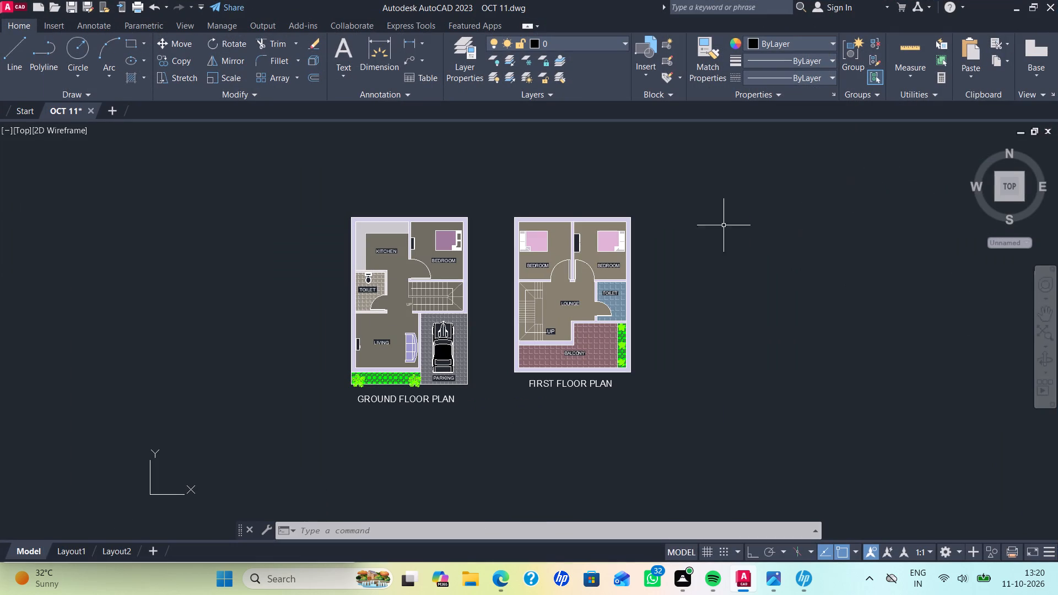
{"action": "middle_click_drag", "start_coordinate": [684, 310], "coordinate": [785, 307]}
{"action": "scroll", "coordinate": [778, 308], "scroll_direction": "up", "scroll_amount": 1}
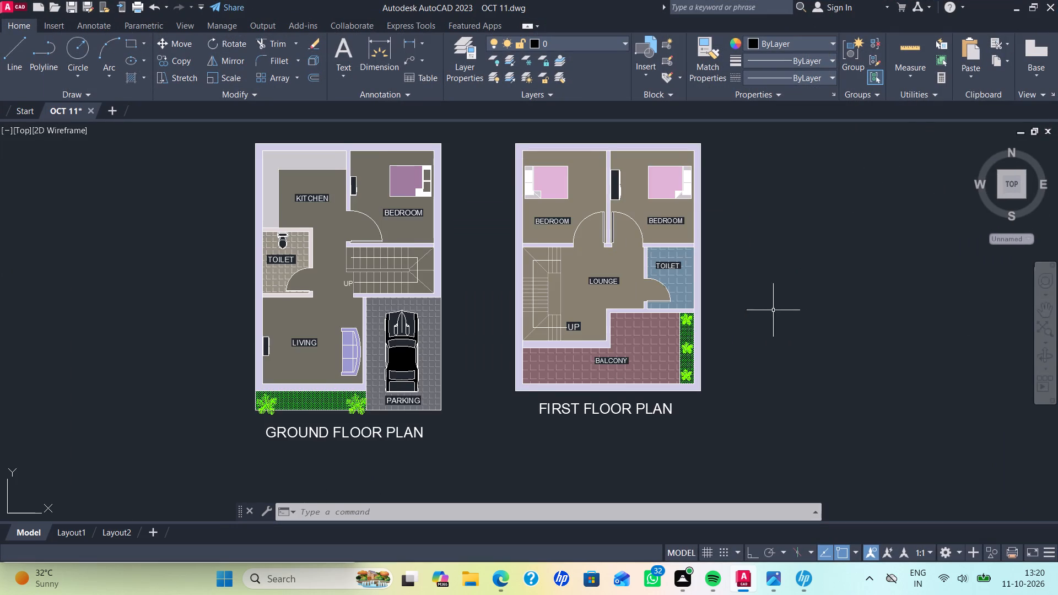
{"action": "middle_click_drag", "start_coordinate": [773, 310], "coordinate": [869, 338]}
Examine the recent plot, save and log file entries in the command history.
{"action": "left_click", "coordinate": [816, 509]}
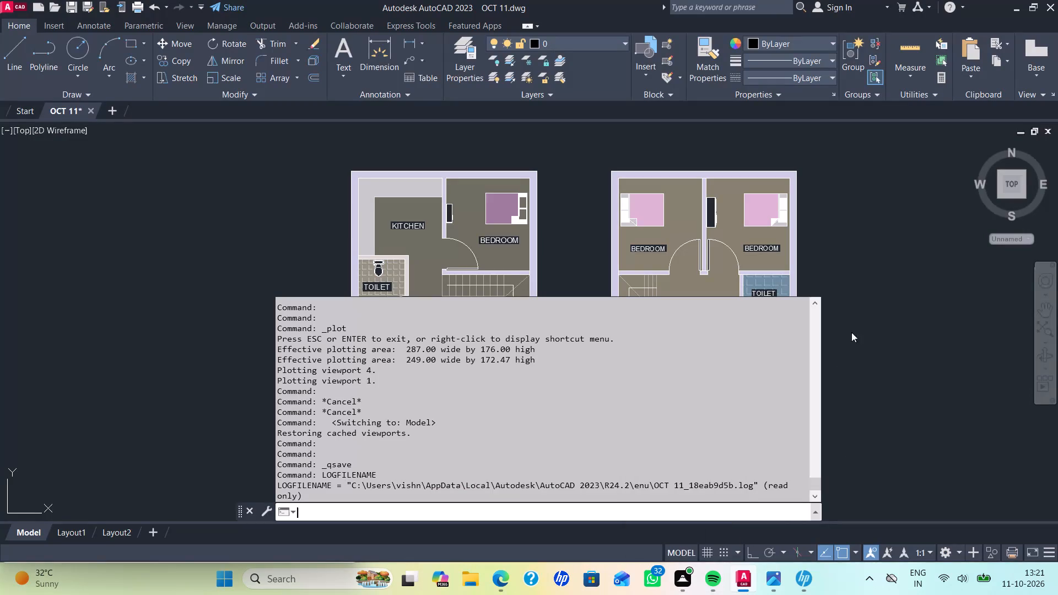
{"action": "left_click", "coordinate": [759, 506]}
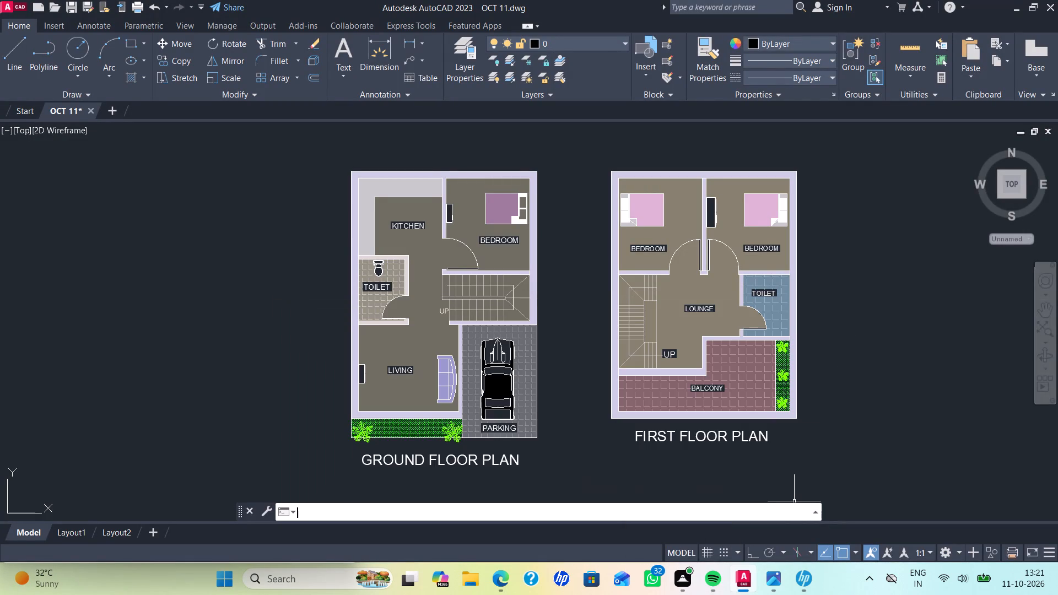
{"action": "left_click", "coordinate": [814, 513]}
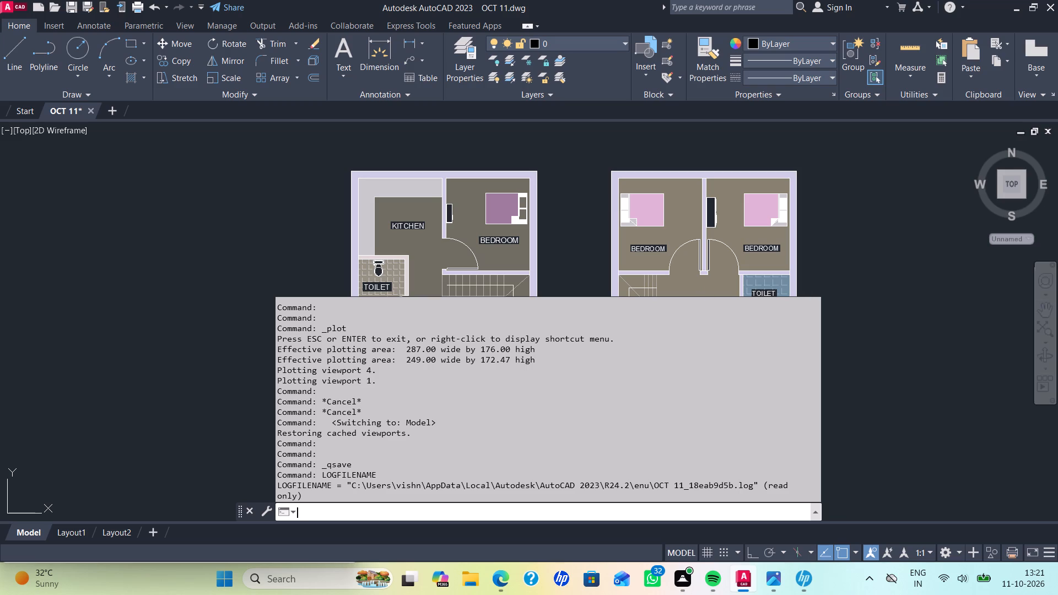
{"action": "left_click", "coordinate": [816, 512]}
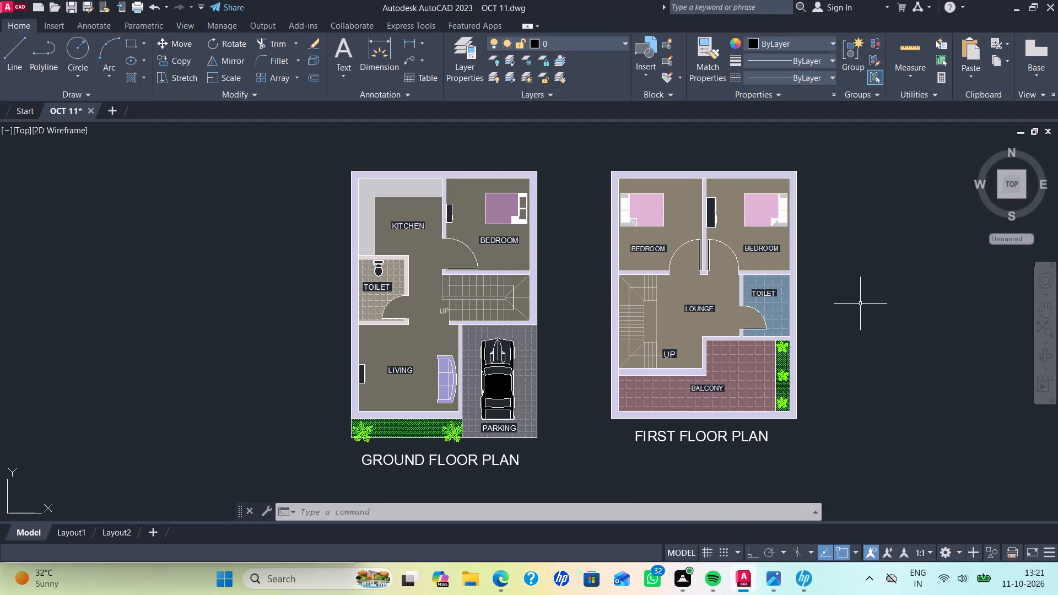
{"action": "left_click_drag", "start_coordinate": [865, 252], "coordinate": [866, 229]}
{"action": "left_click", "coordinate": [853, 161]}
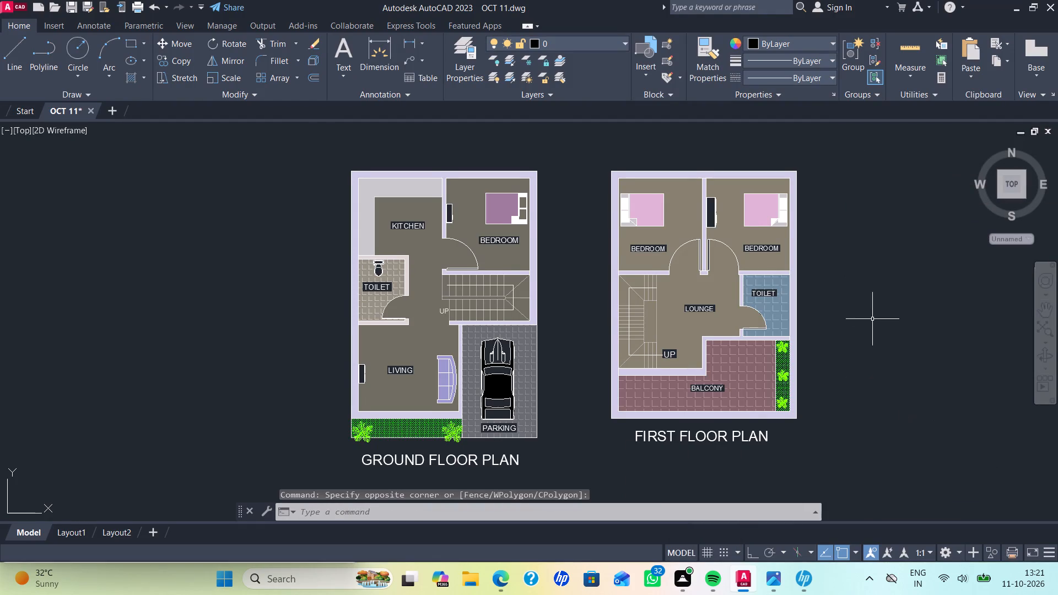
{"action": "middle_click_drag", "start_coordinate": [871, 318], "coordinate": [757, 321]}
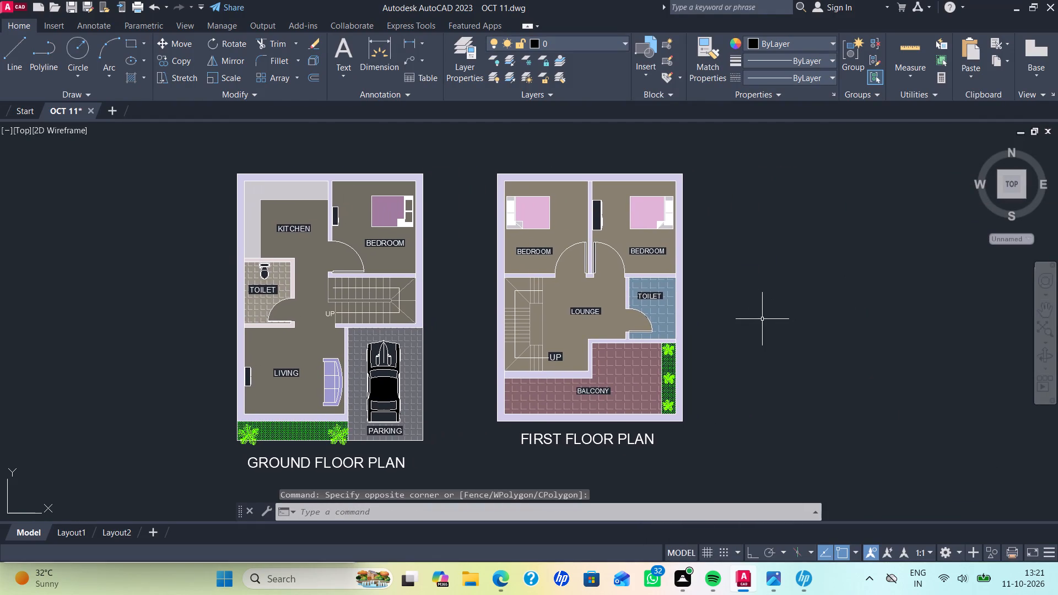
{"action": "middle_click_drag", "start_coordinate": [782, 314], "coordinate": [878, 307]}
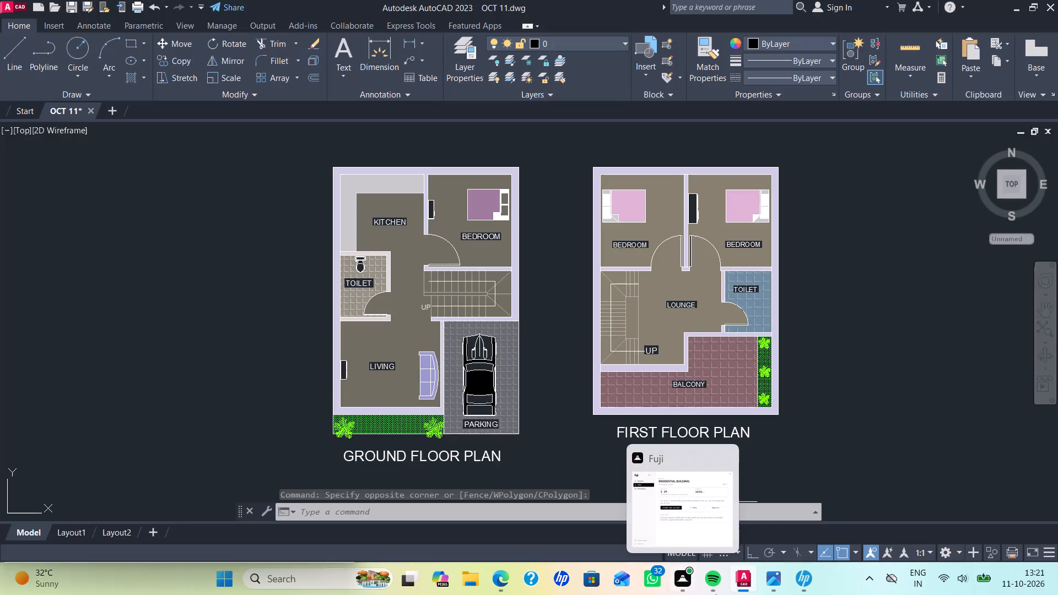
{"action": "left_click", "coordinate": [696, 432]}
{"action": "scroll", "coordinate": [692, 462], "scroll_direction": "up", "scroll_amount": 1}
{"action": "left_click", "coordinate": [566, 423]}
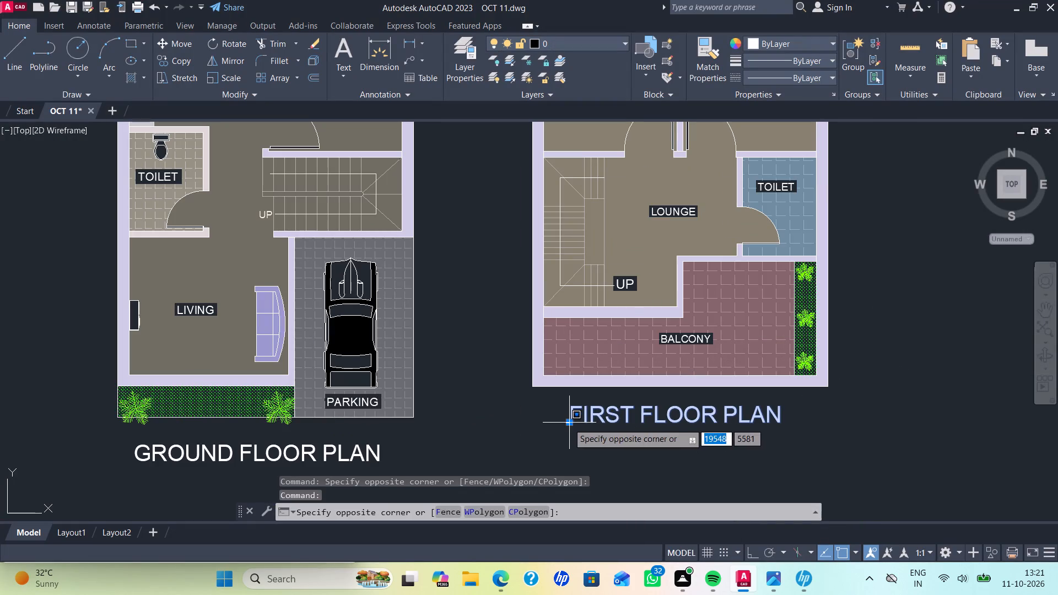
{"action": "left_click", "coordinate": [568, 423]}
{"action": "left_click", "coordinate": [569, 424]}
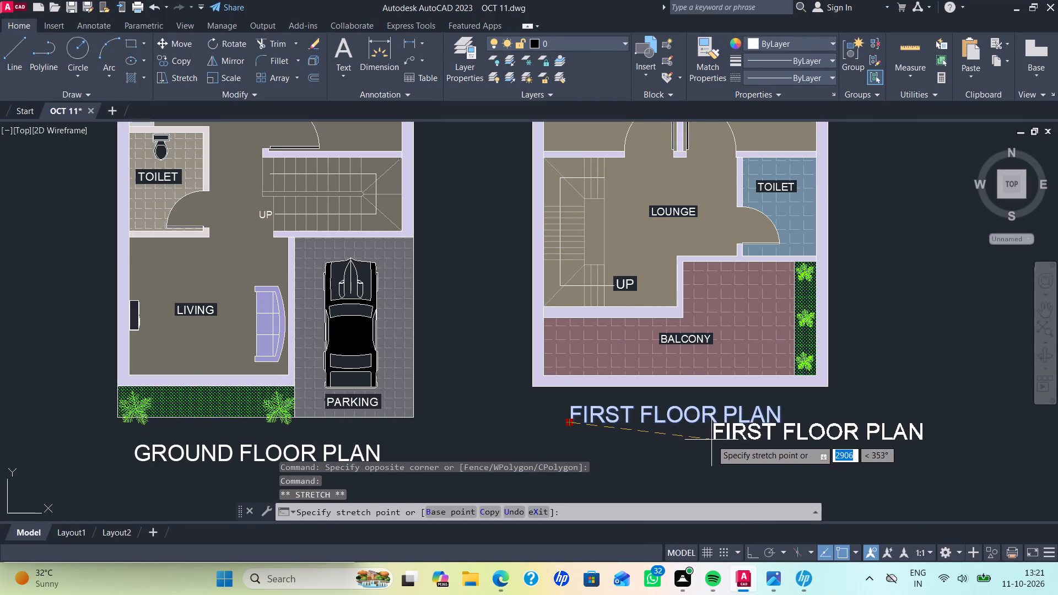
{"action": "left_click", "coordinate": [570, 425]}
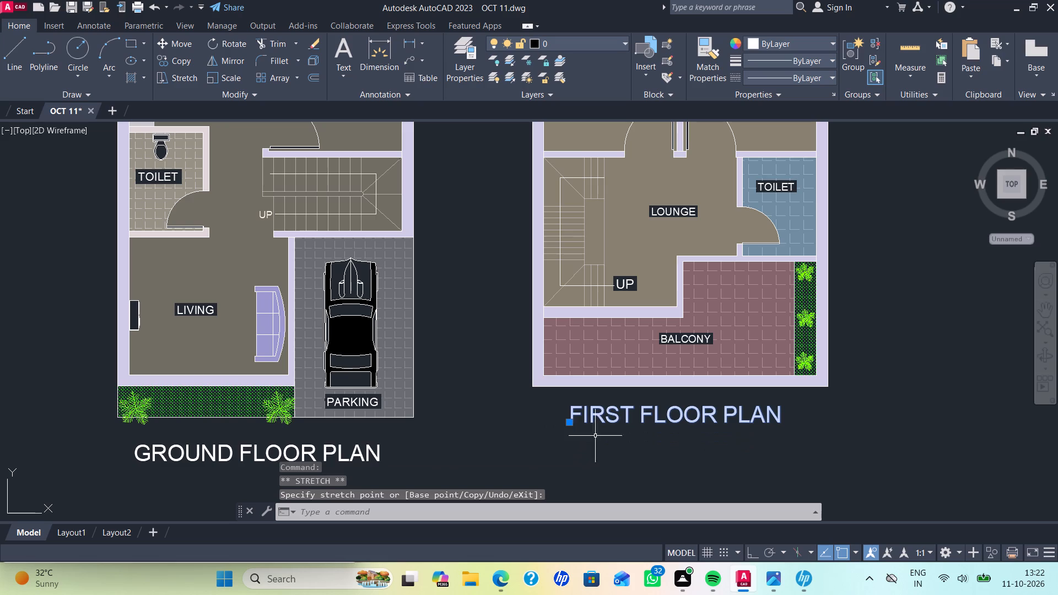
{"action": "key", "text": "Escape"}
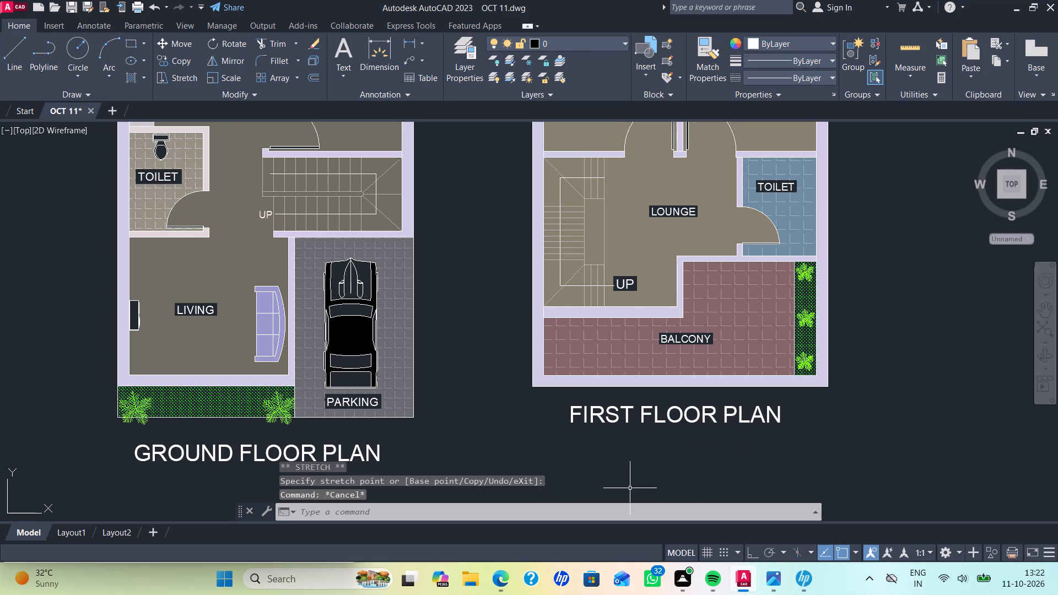